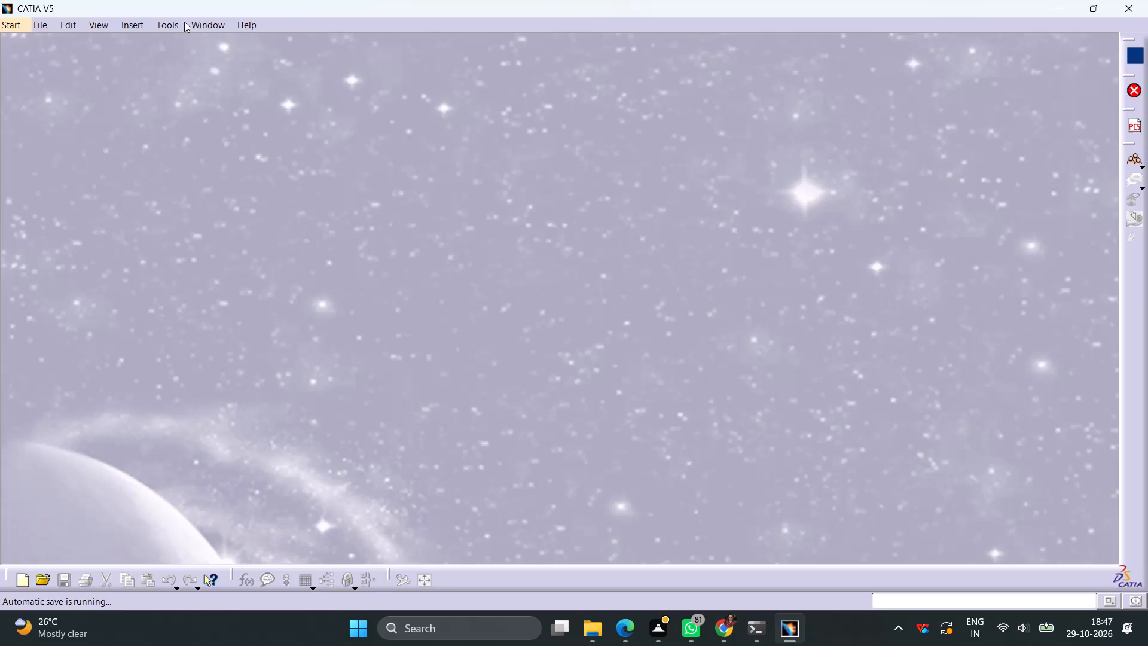
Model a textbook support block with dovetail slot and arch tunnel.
Start recording a macro with CATScript as the language.
click(165, 23)
click(212, 87)
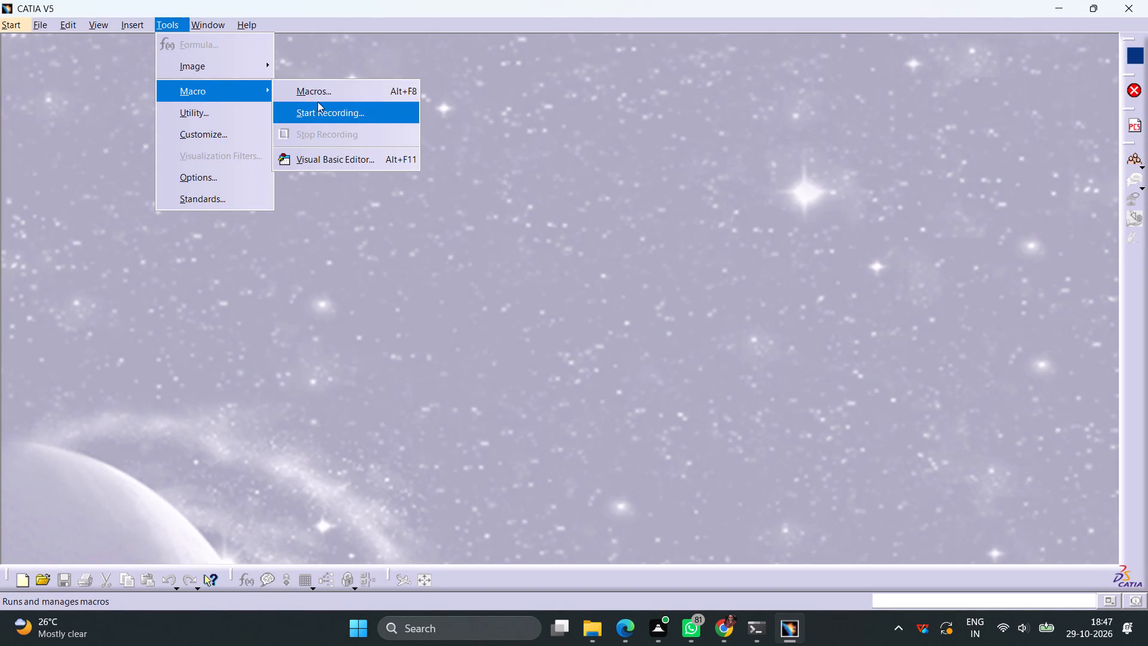
click(323, 113)
click(795, 490)
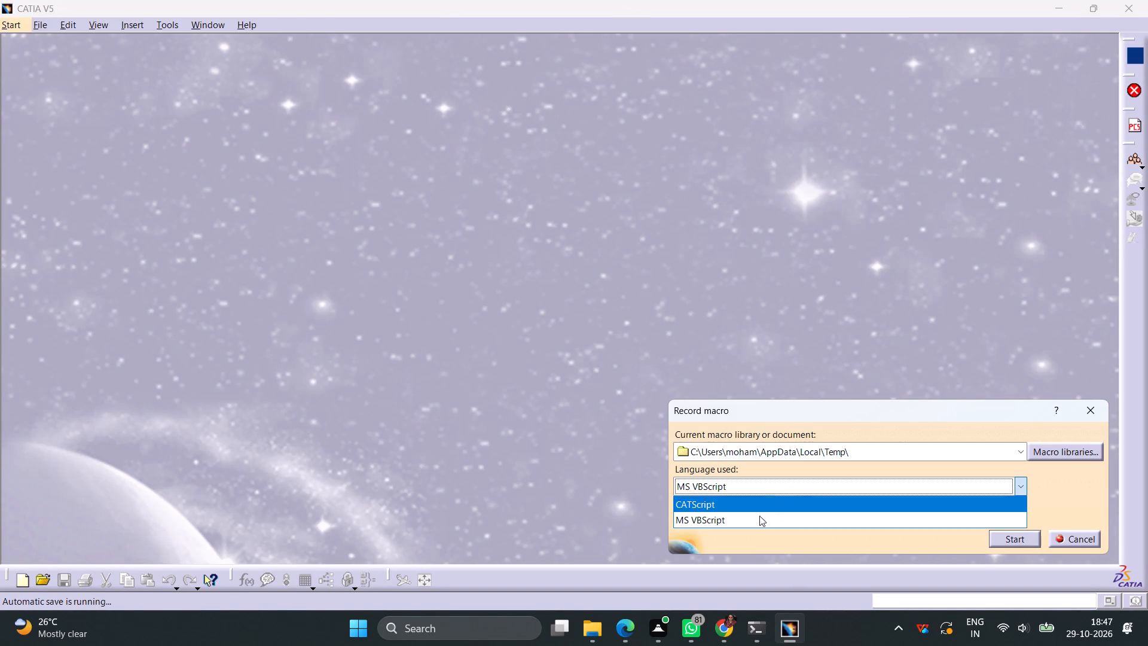
click(717, 509)
click(1010, 543)
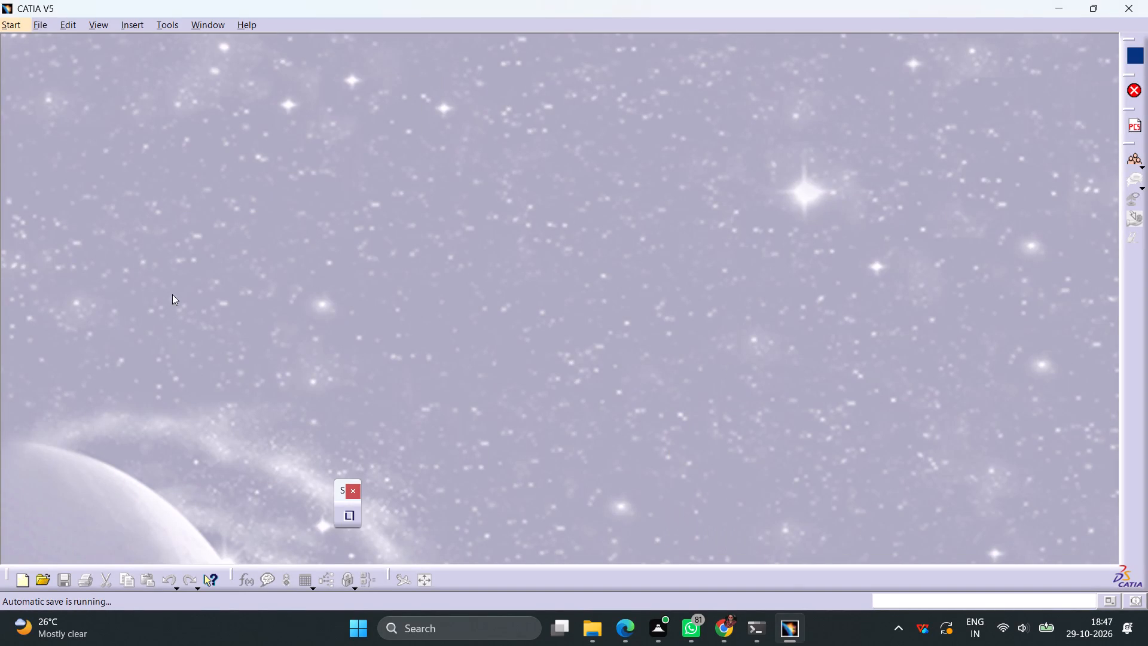
Create a new part in the Part Design workbench.
click(16, 24)
click(67, 90)
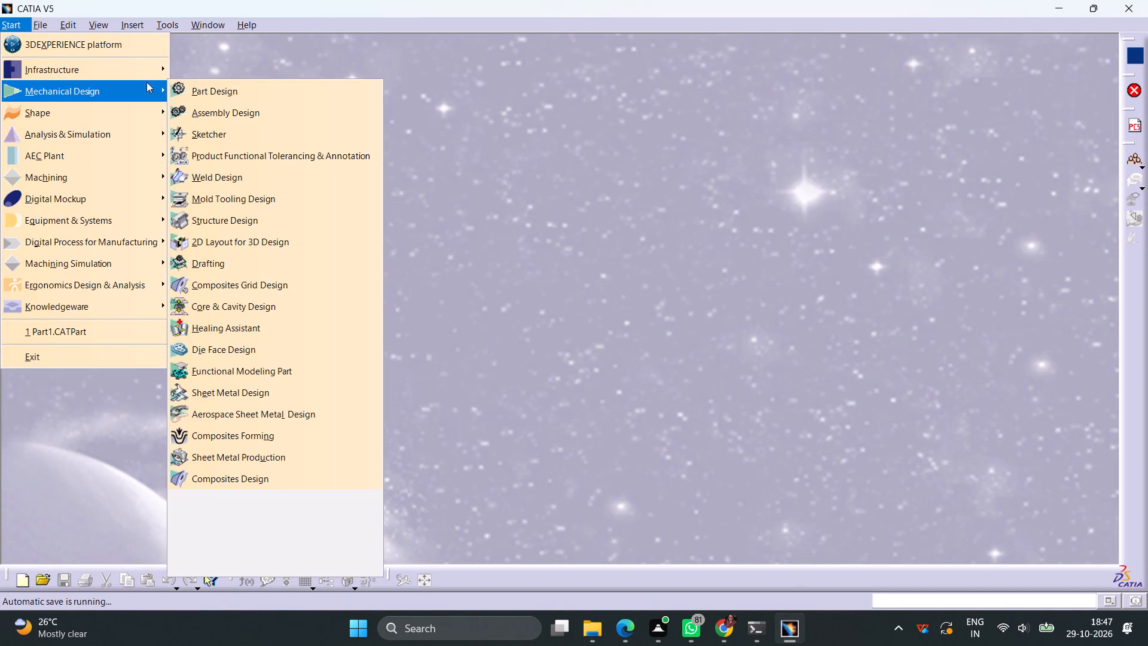
click(227, 86)
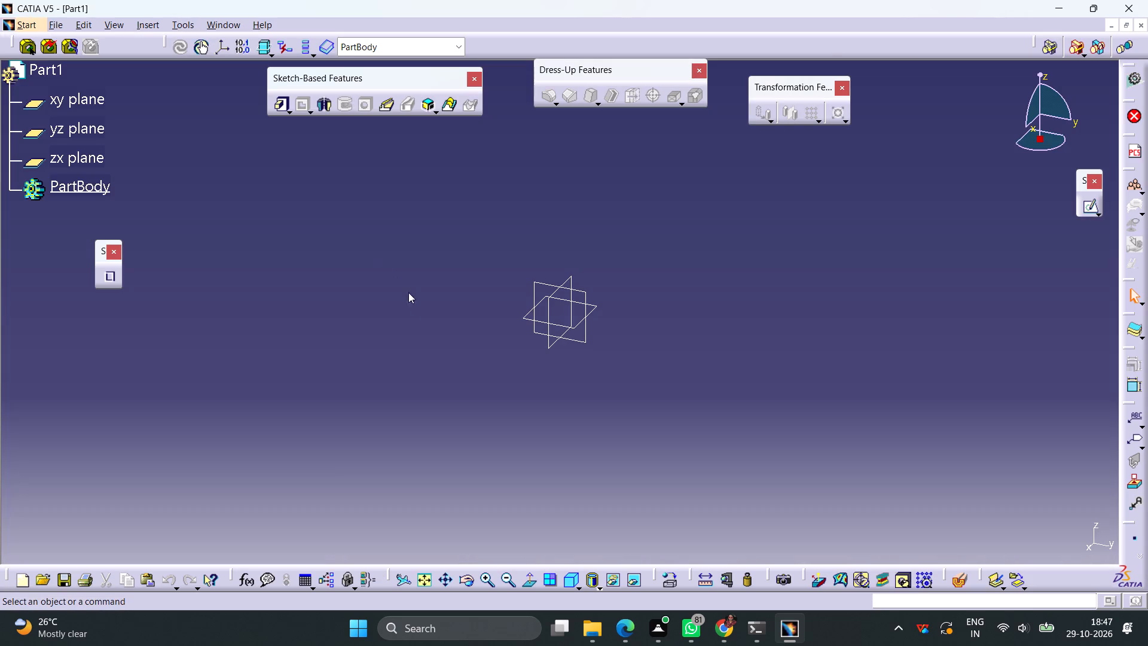
On the xy plane, sketch a centered rectangle at the origin, about 93 mm wide and 51 mm high.
click(597, 312)
click(1085, 204)
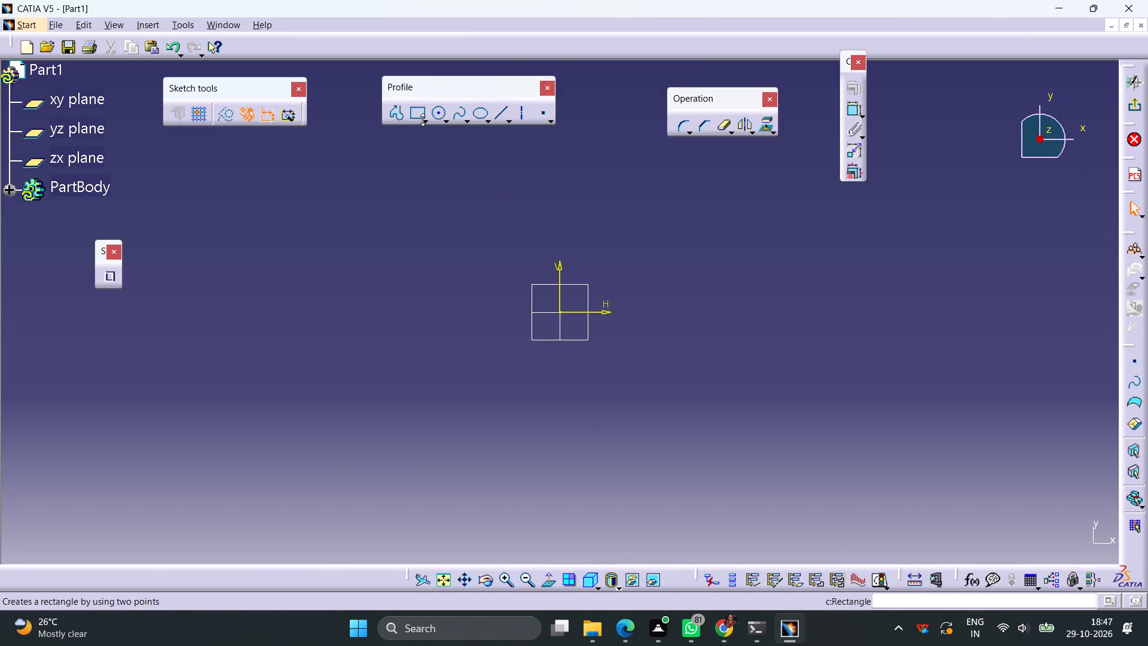
click(423, 120)
click(594, 132)
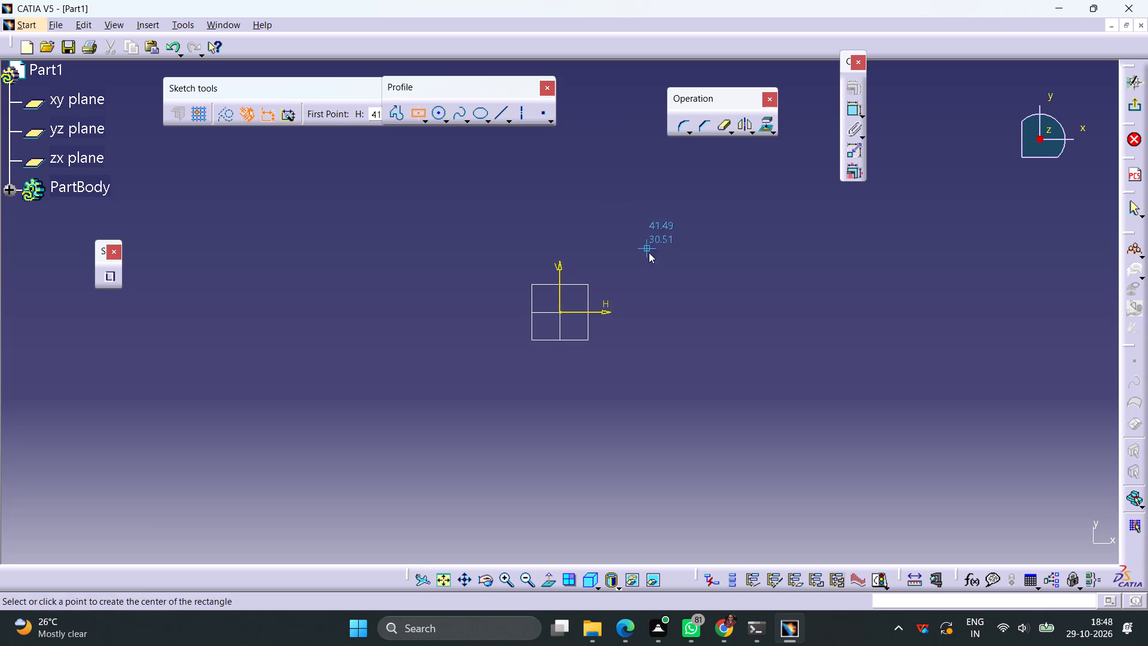
click(558, 313)
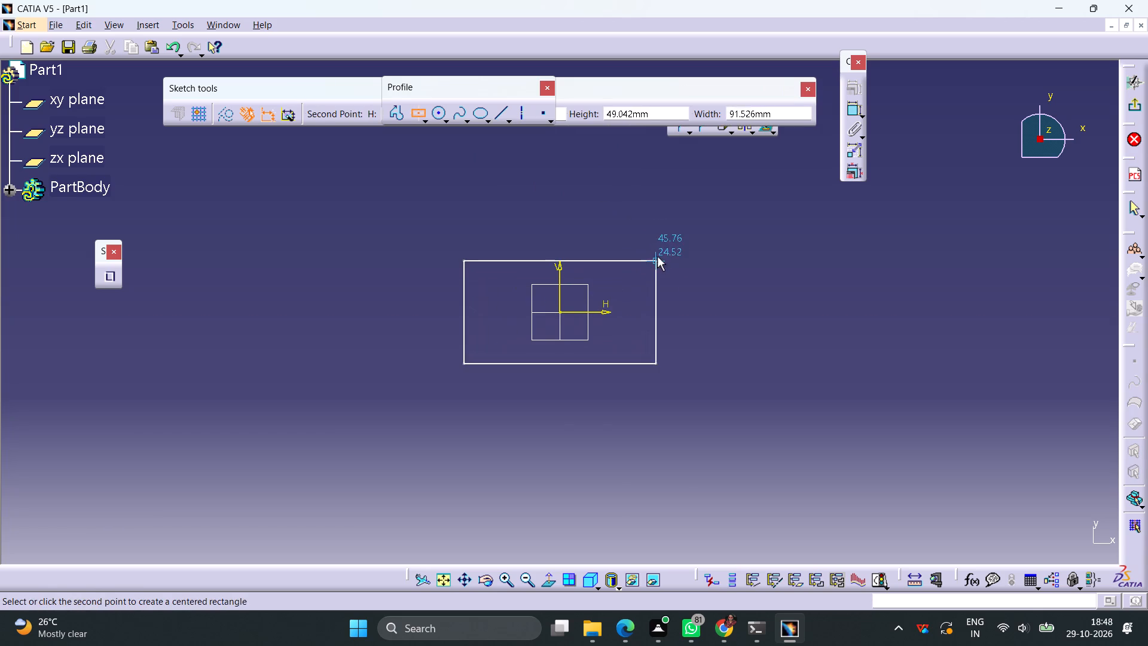
click(657, 257)
click(749, 288)
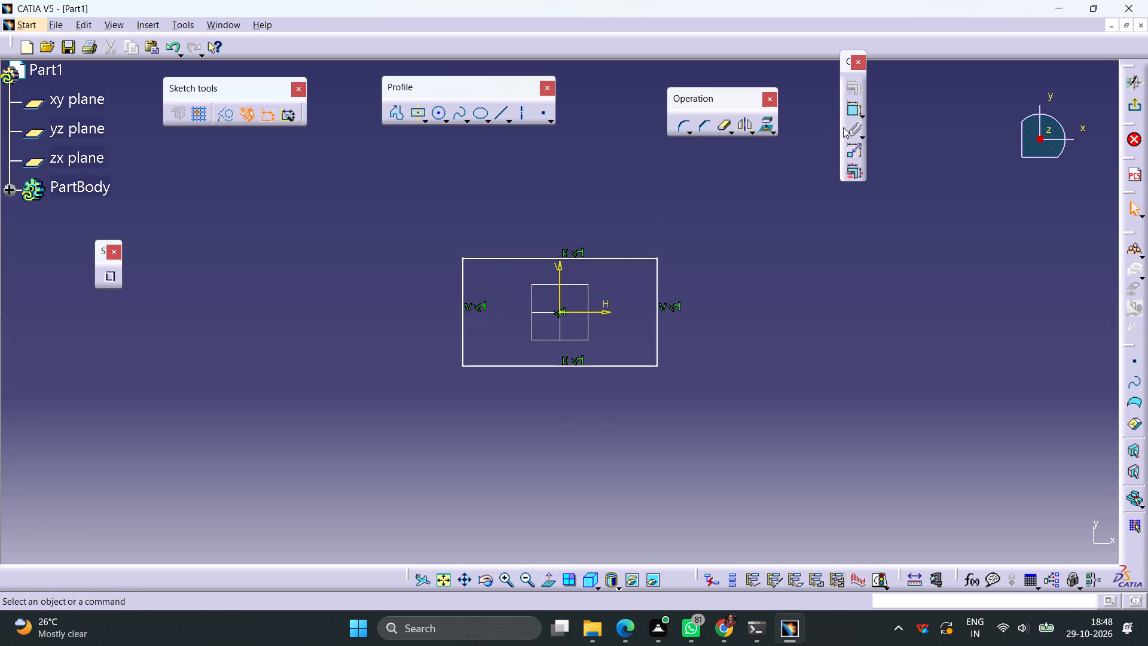
Dimension the rectangle's vertical side and set it to 70 mm.
click(854, 108)
click(659, 279)
click(709, 295)
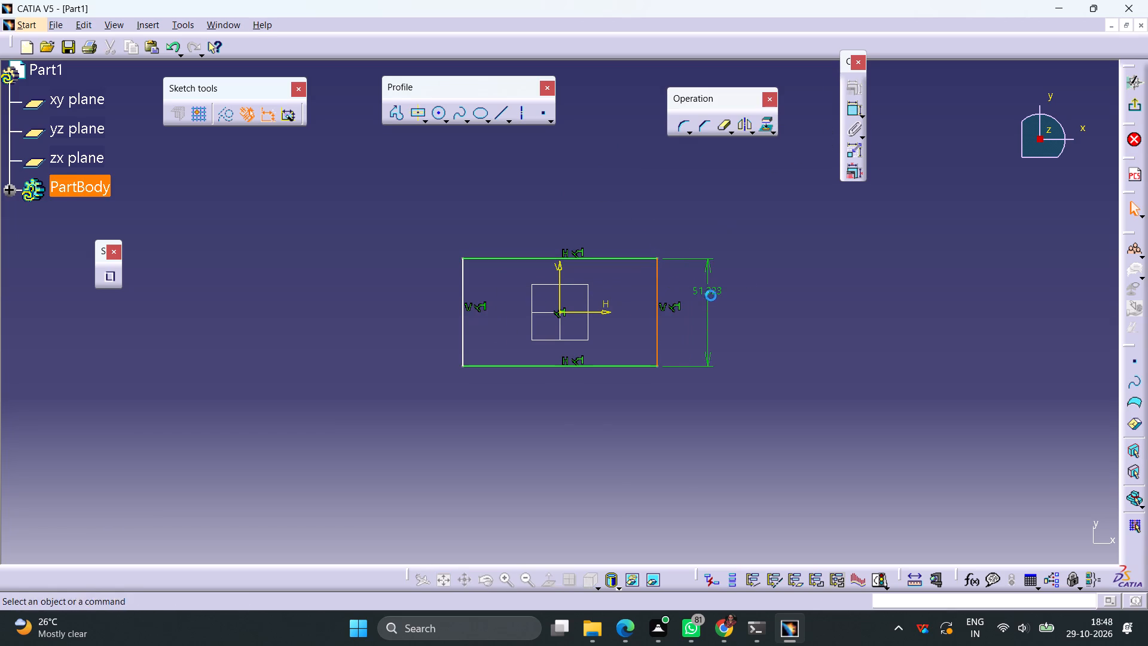
double_click(716, 292)
text(70)
key(Return)
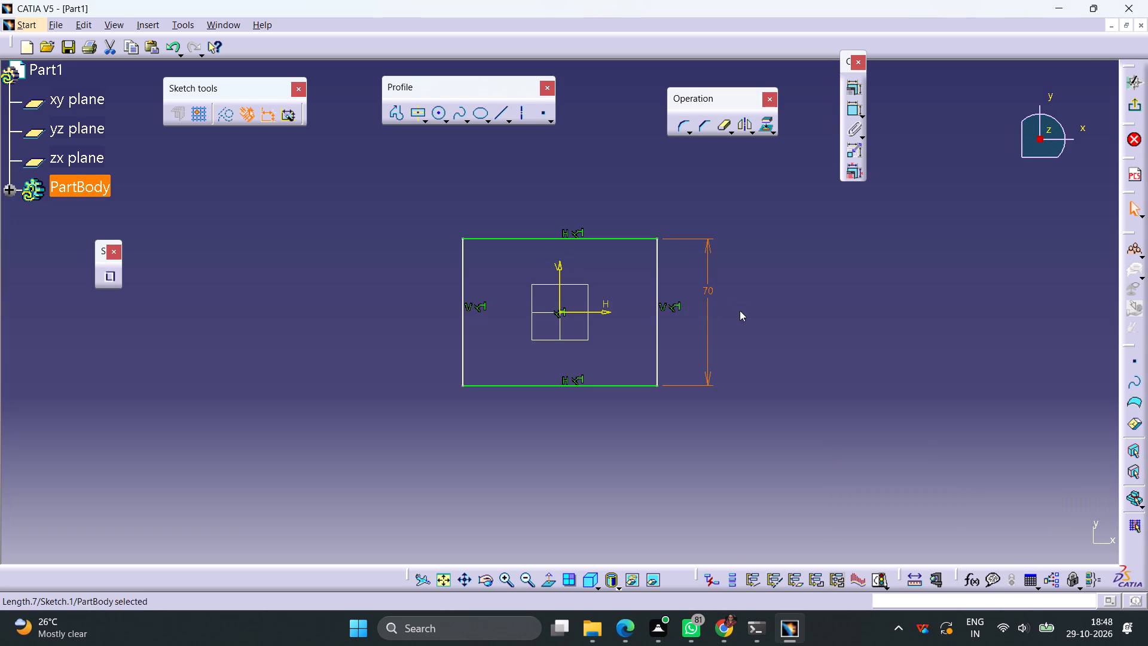
click(843, 316)
Dimension the rectangle's horizontal side, set it to 120 mm, and exit the sketch.
click(633, 386)
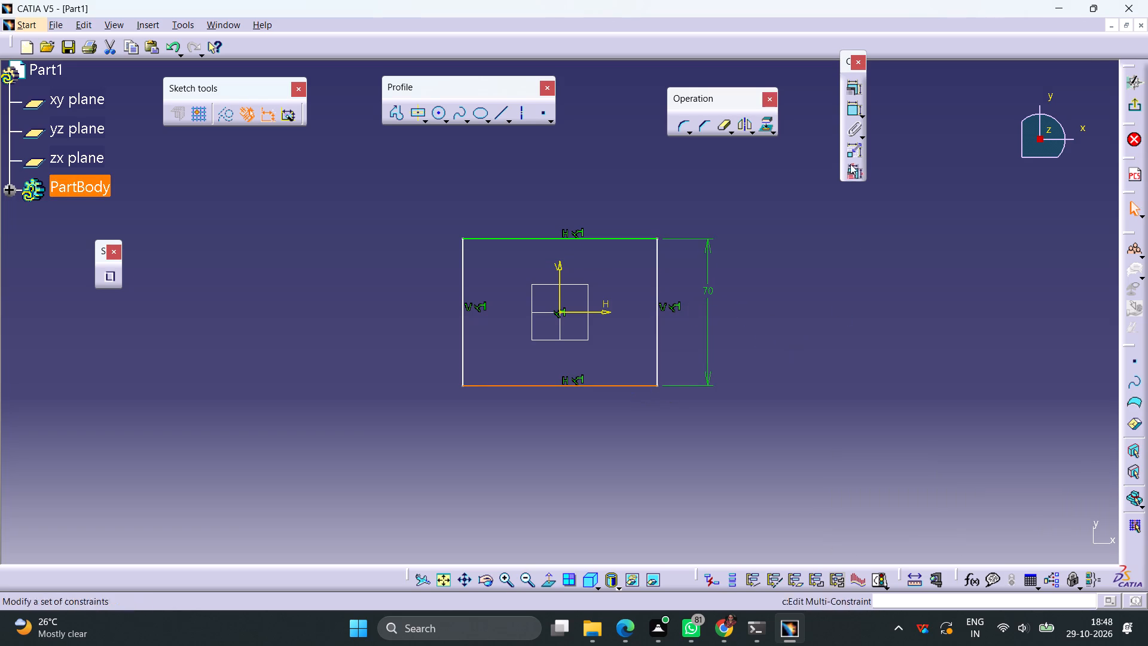
click(853, 110)
click(579, 444)
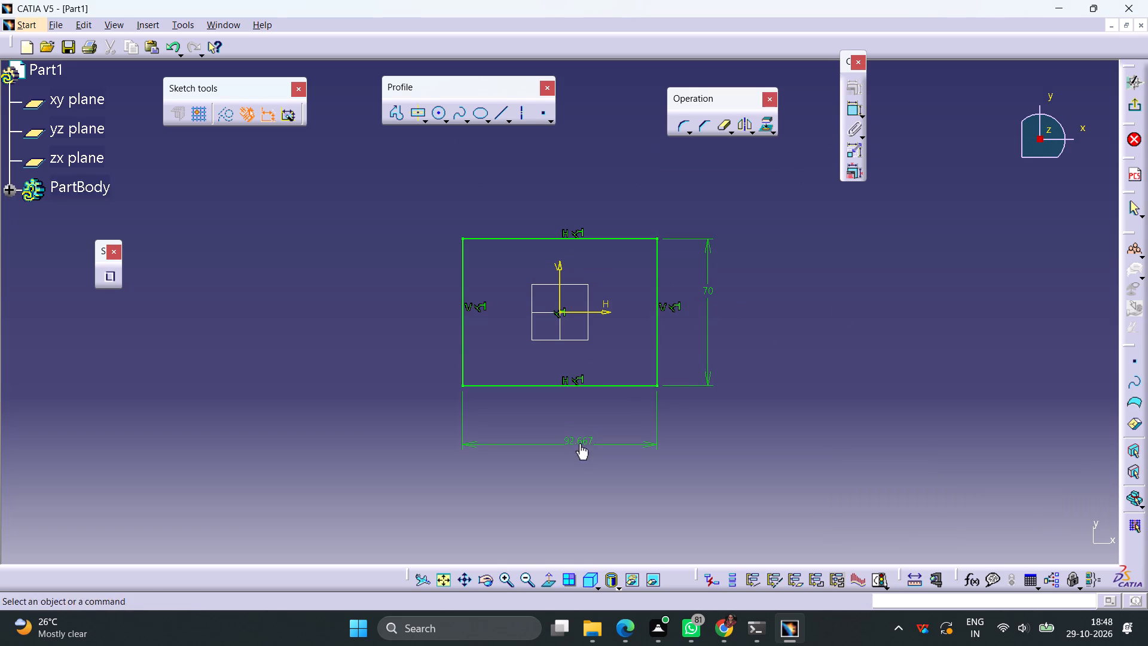
double_click(577, 438)
double_click(578, 443)
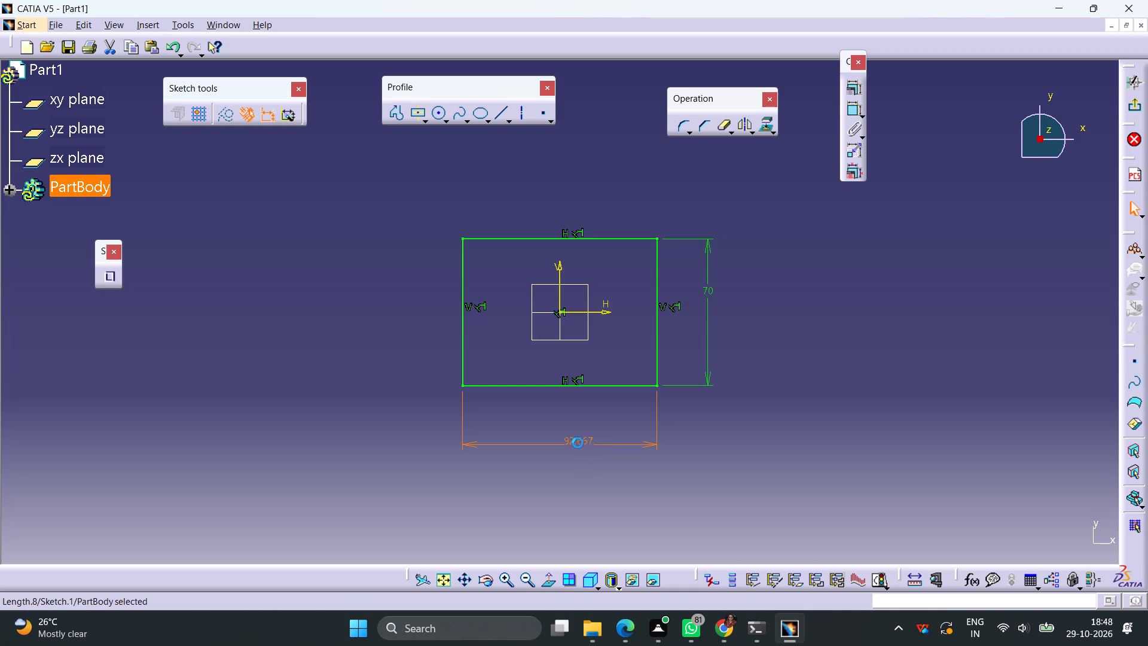
text(120)
key(Return)
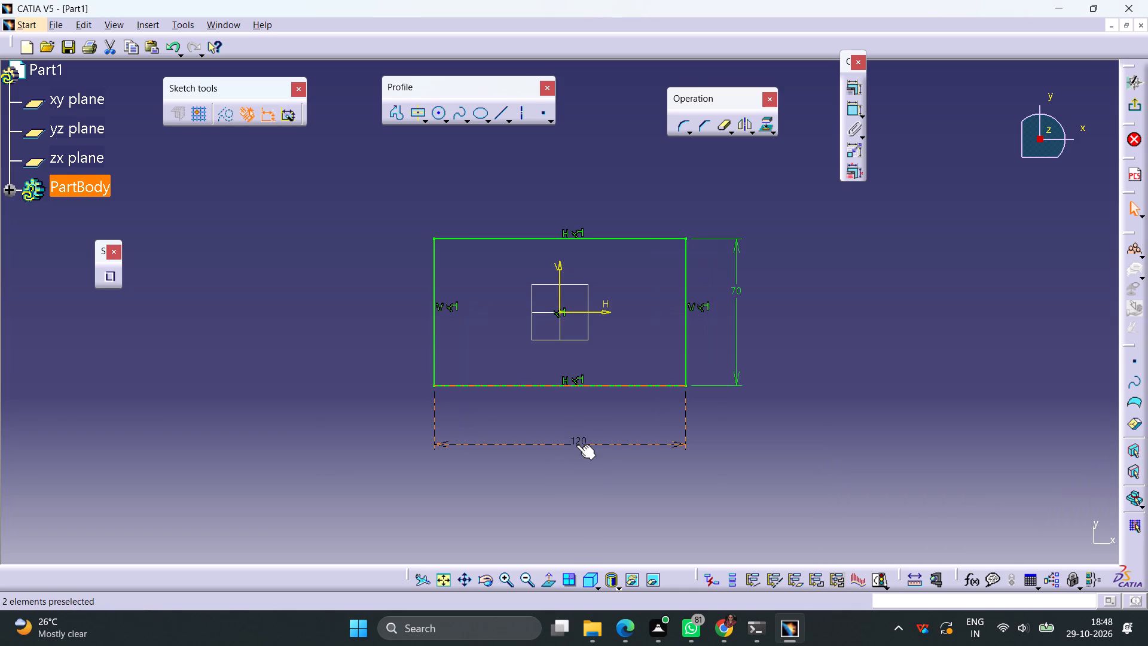
click(1135, 103)
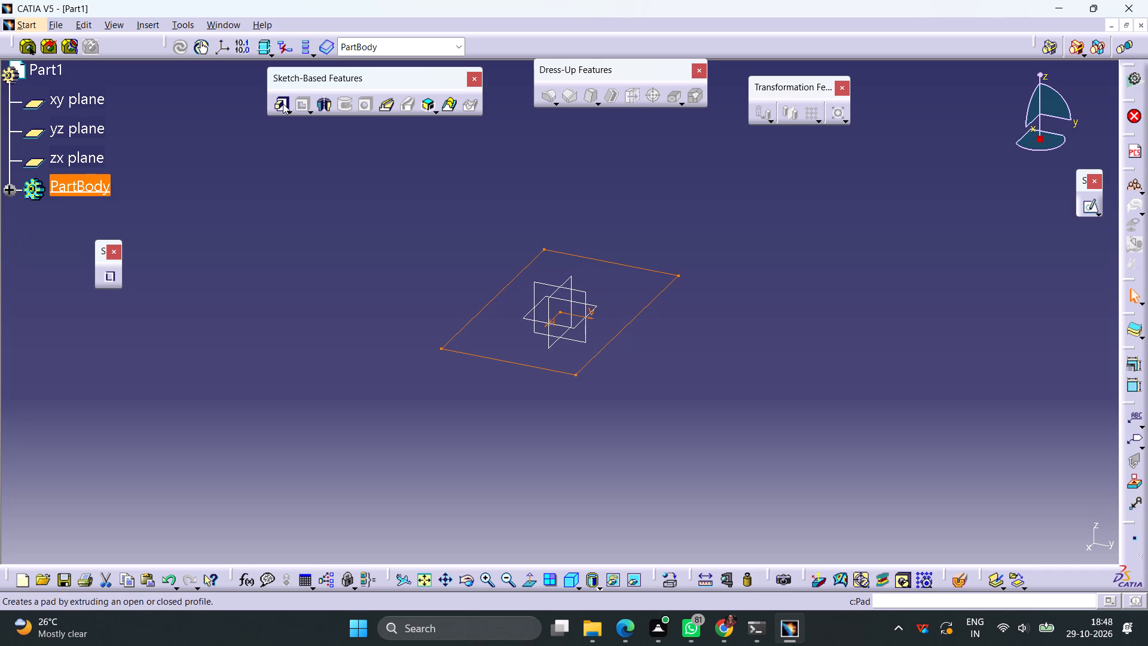
Pad the rectangle sketch to a length of 10 mm.
click(273, 103)
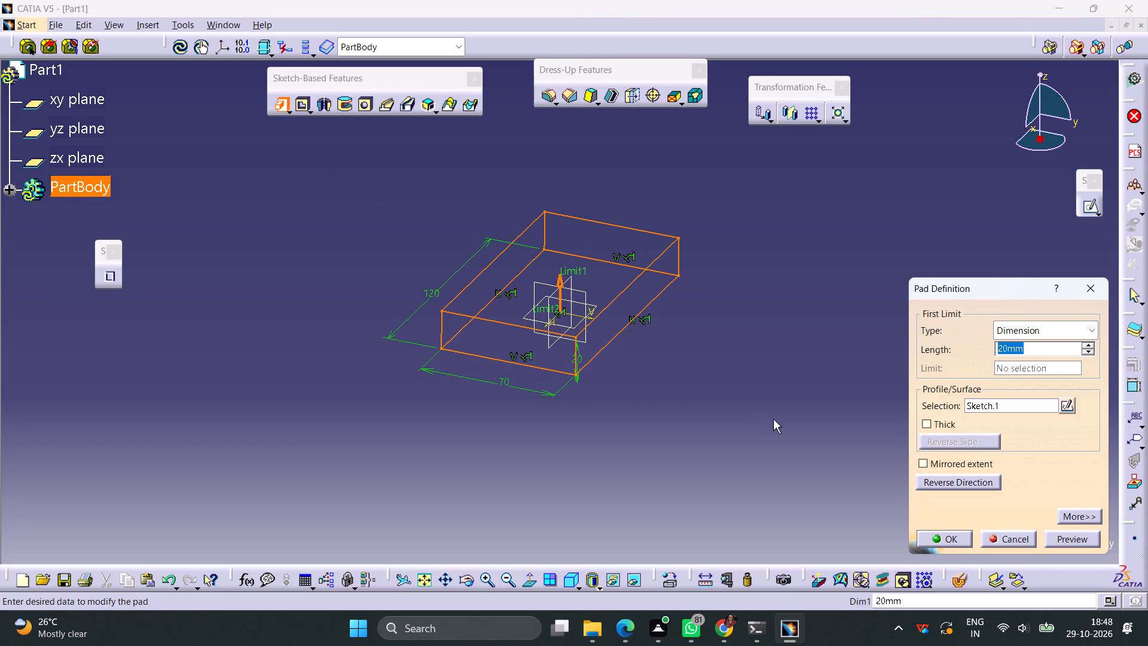
text(10)
key(Return)
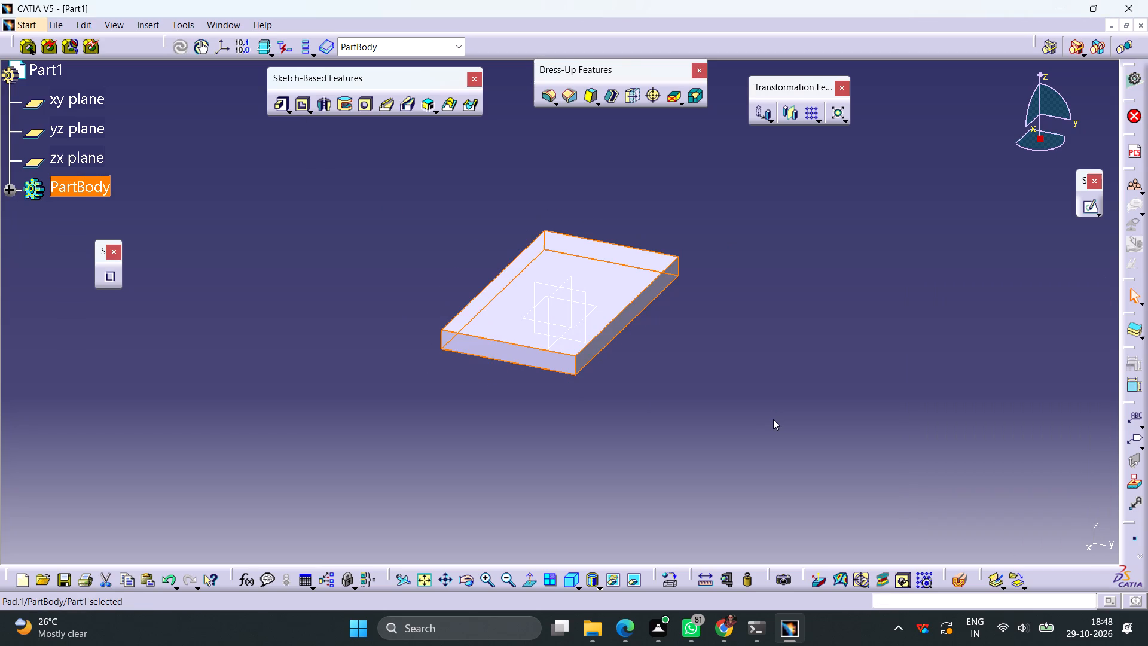
click(802, 379)
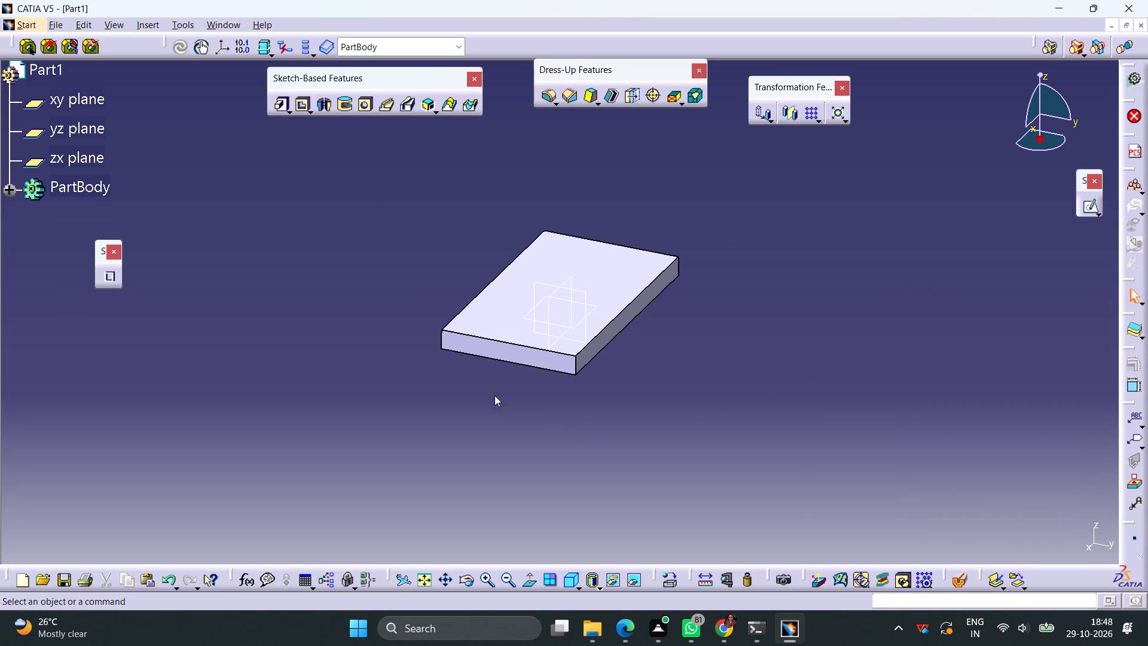
On the zx plane, sketch a horizontal line about 61 mm long above the plate, symmetric about the vertical axis.
middle_drag(453, 371, 645, 366)
right_drag(453, 371, 645, 366)
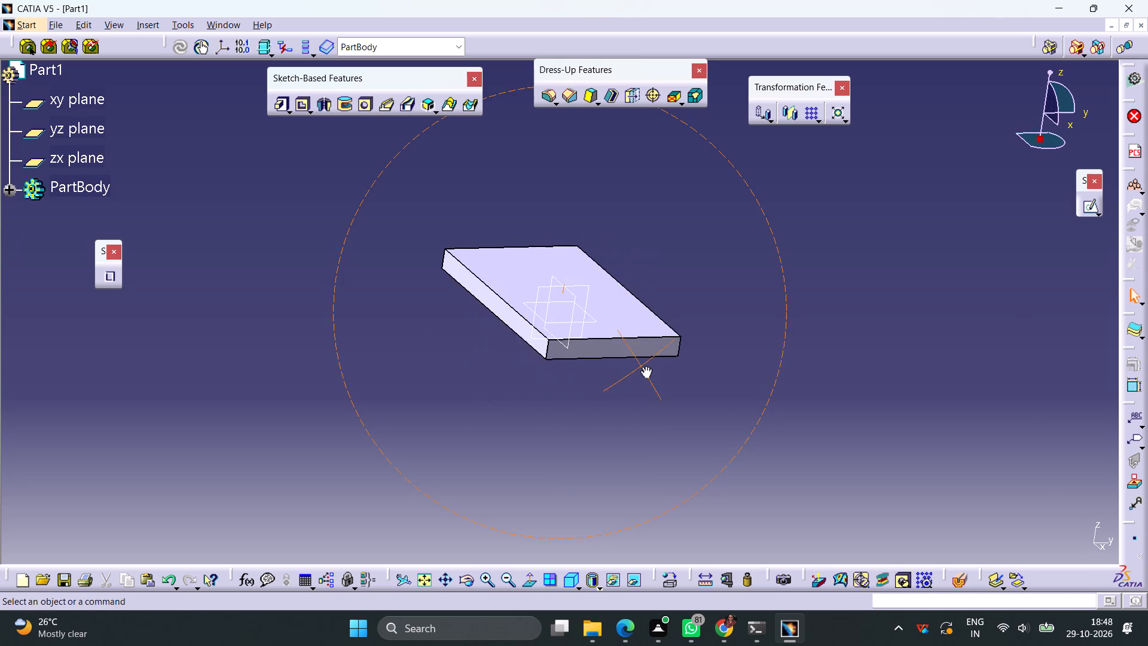
right_drag(645, 366, 651, 389)
middle_drag(645, 366, 651, 389)
click(578, 306)
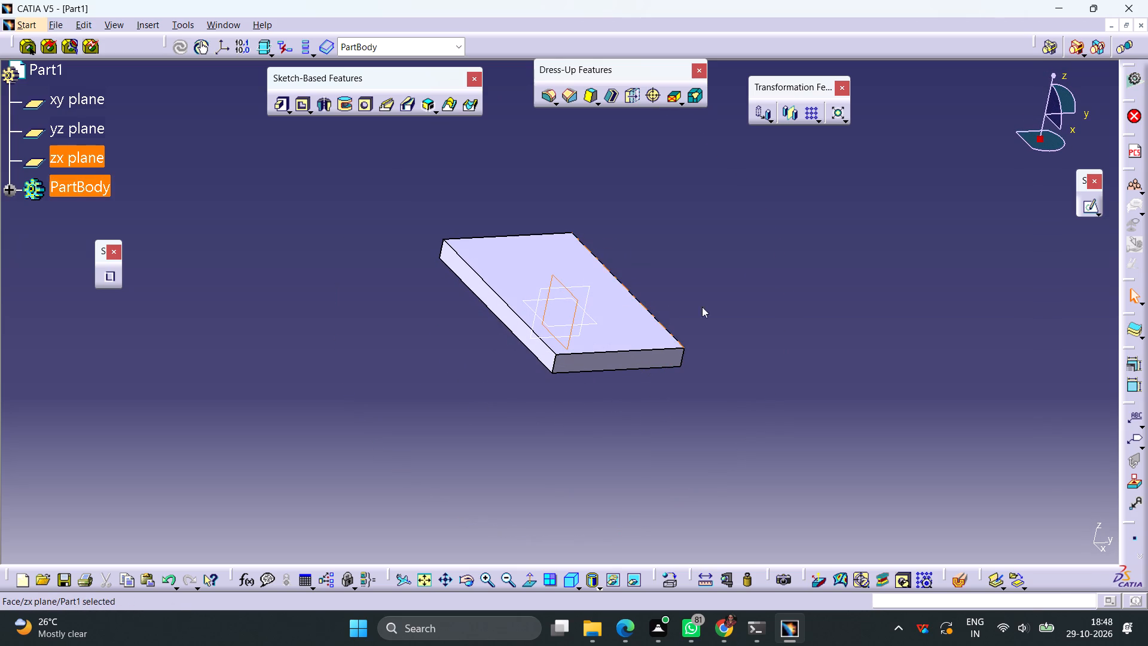
click(1089, 211)
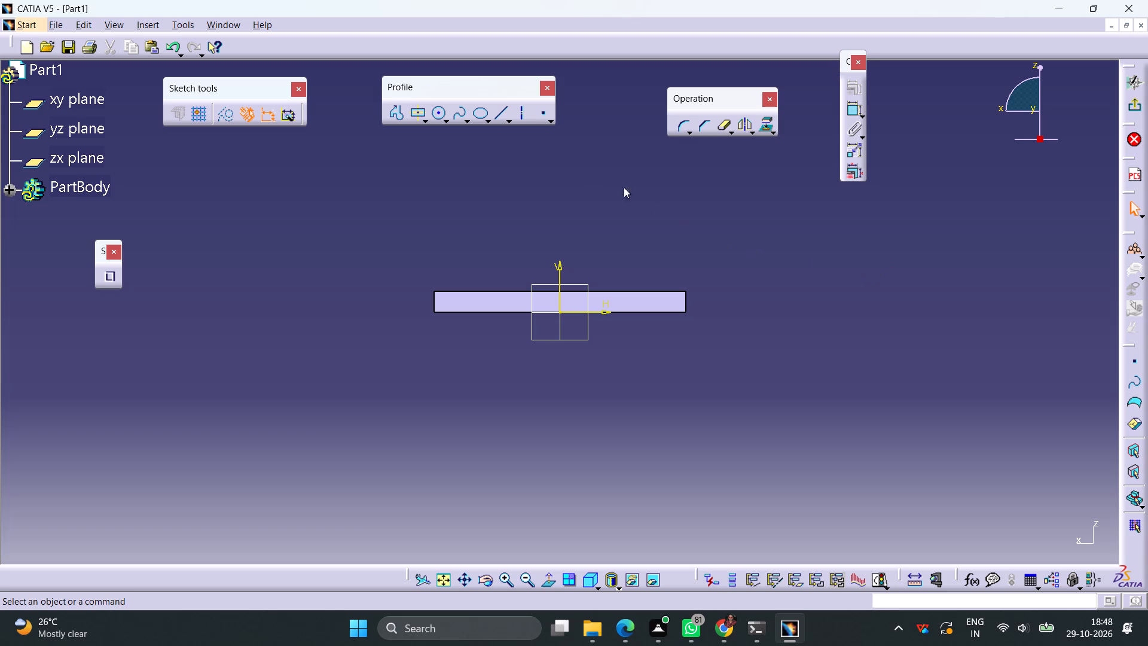
click(494, 113)
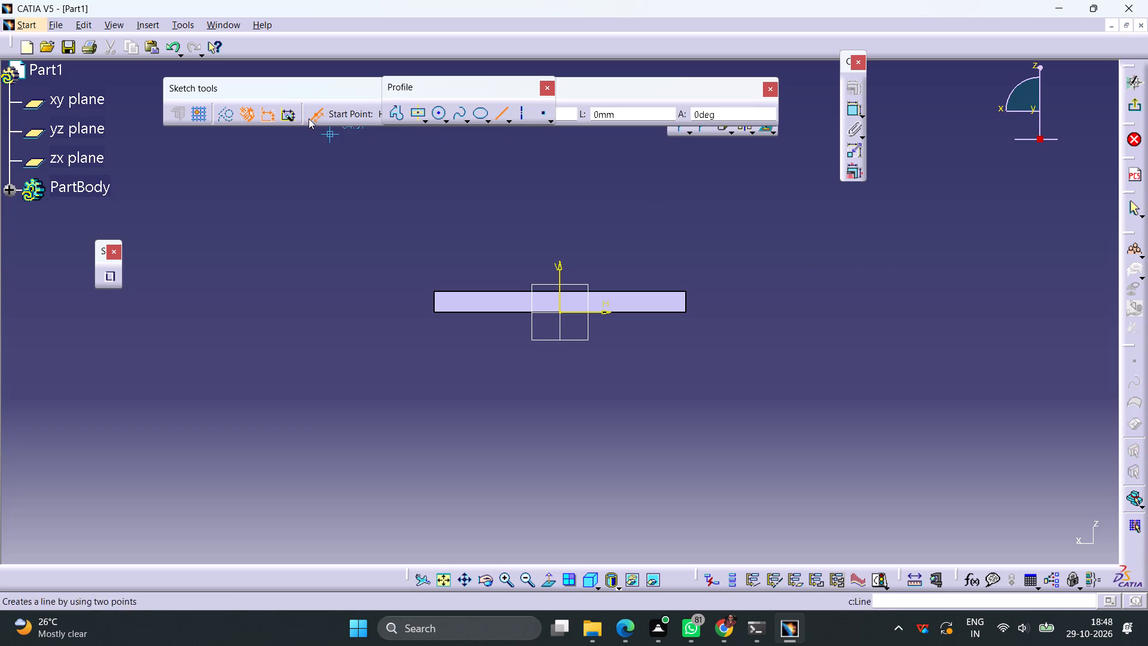
click(561, 195)
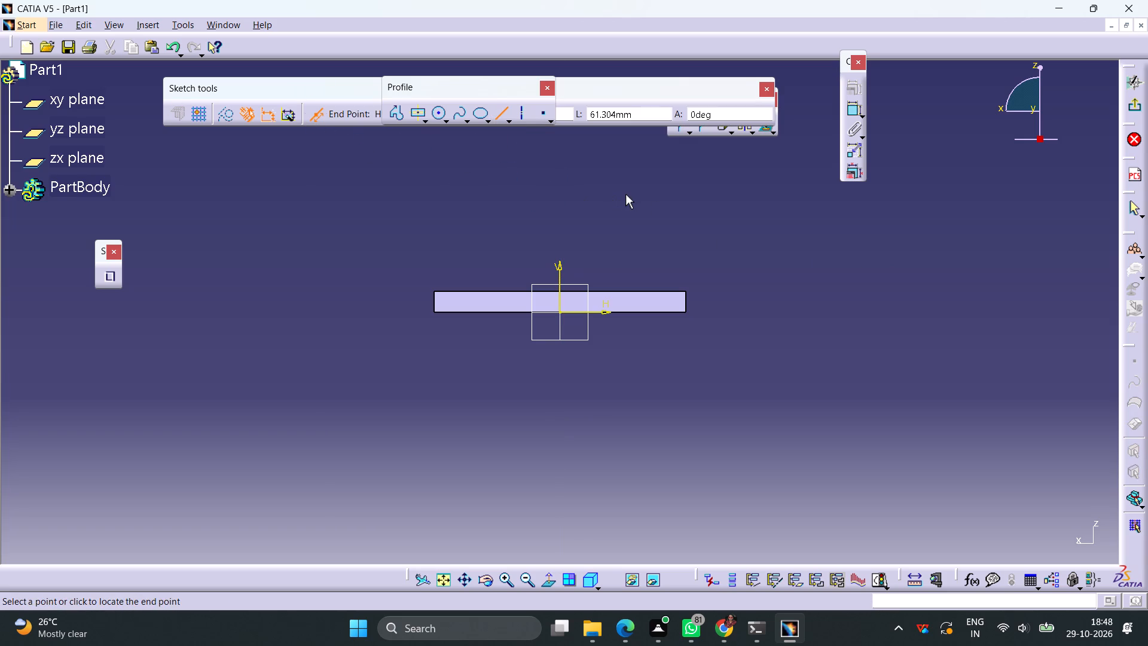
click(625, 194)
Dimension the horizontal line's length and set it to 80 mm.
click(850, 109)
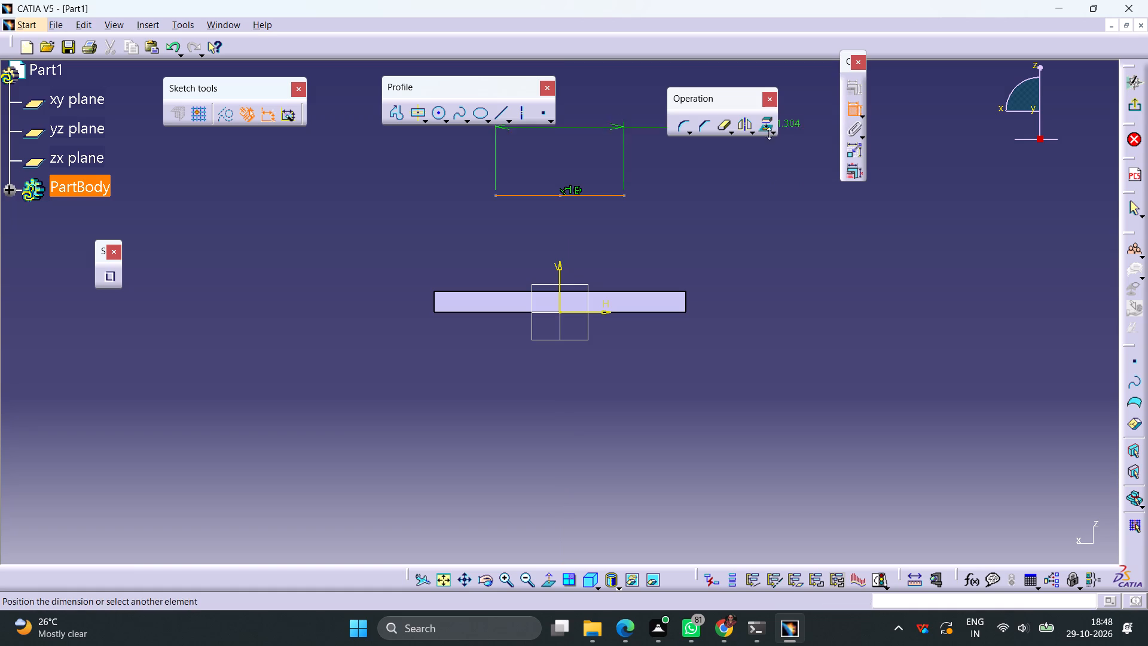
click(658, 172)
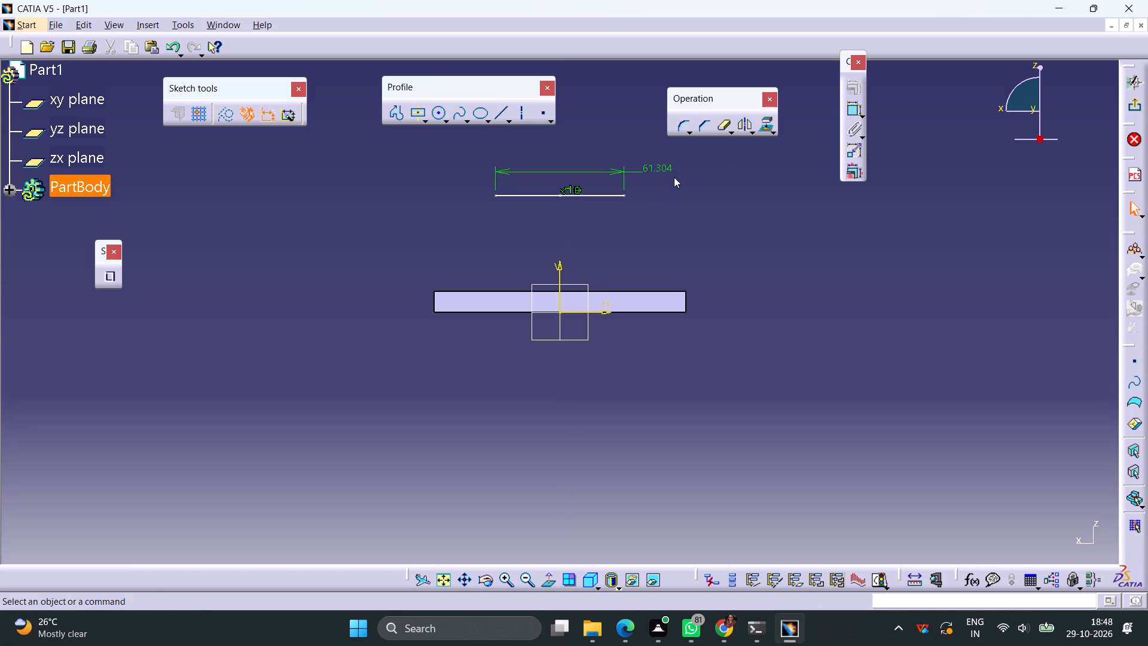
double_click(664, 164)
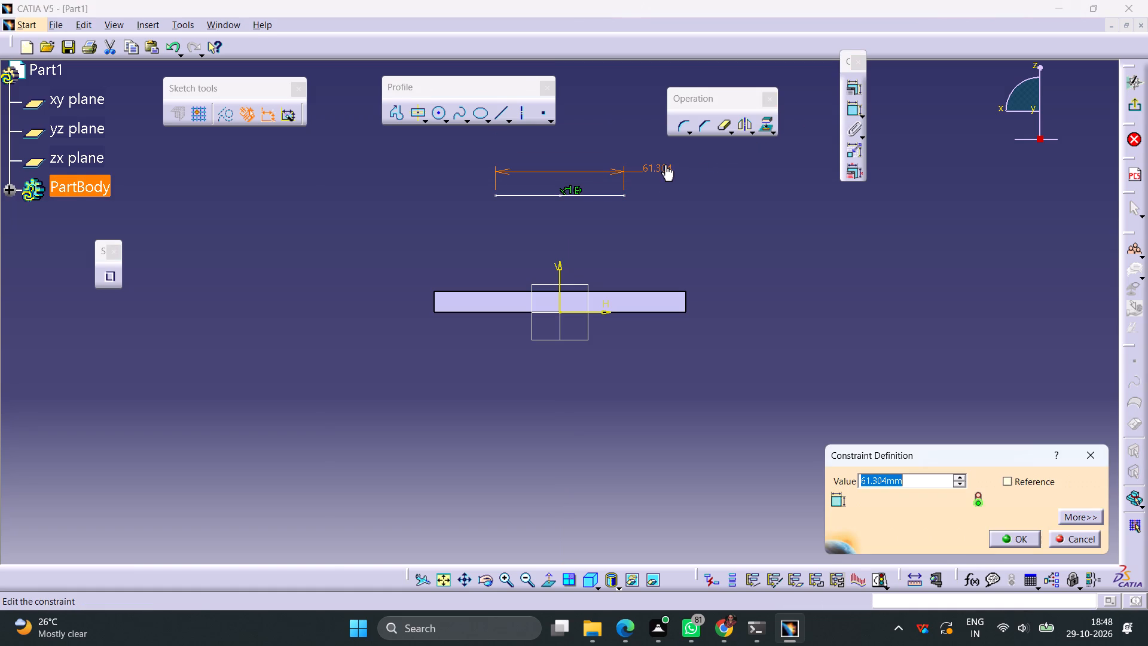
text(80)
key(Return)
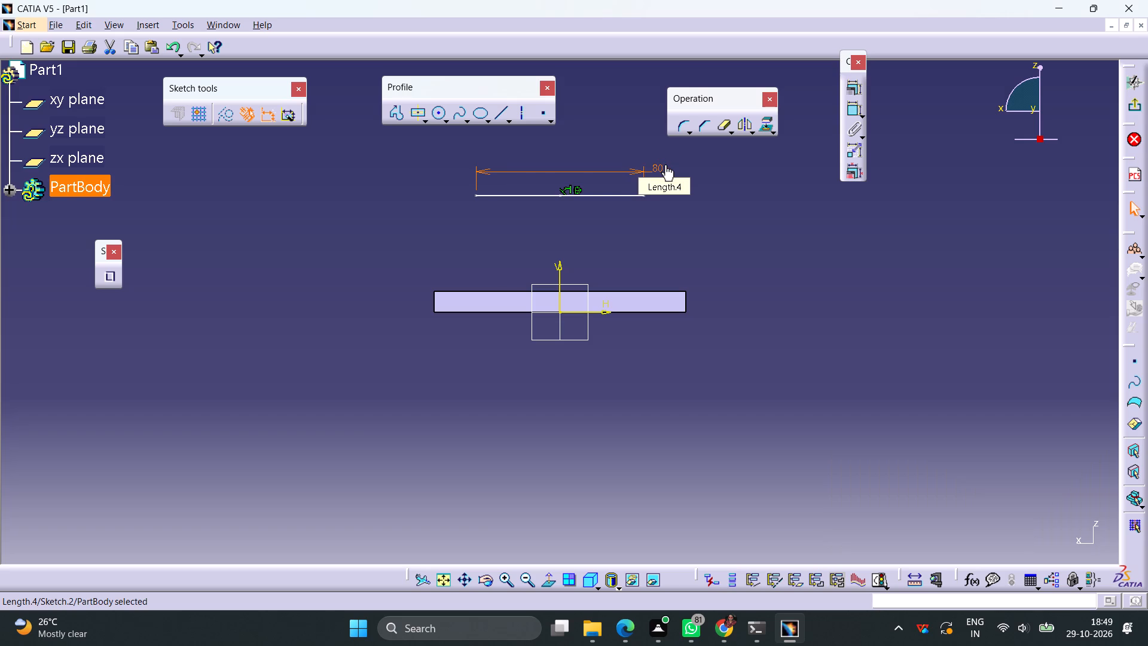
click(676, 233)
Dimension the distance from the line to the plate's top edge and set it to 40 mm.
click(611, 197)
click(845, 112)
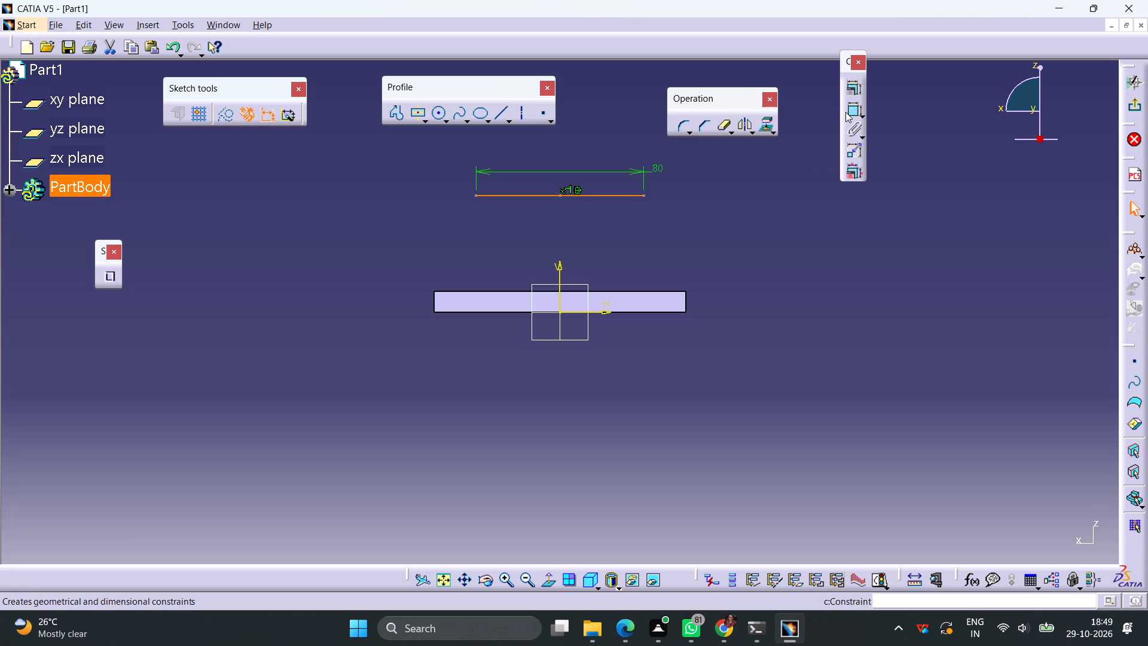
click(668, 291)
click(699, 257)
double_click(668, 254)
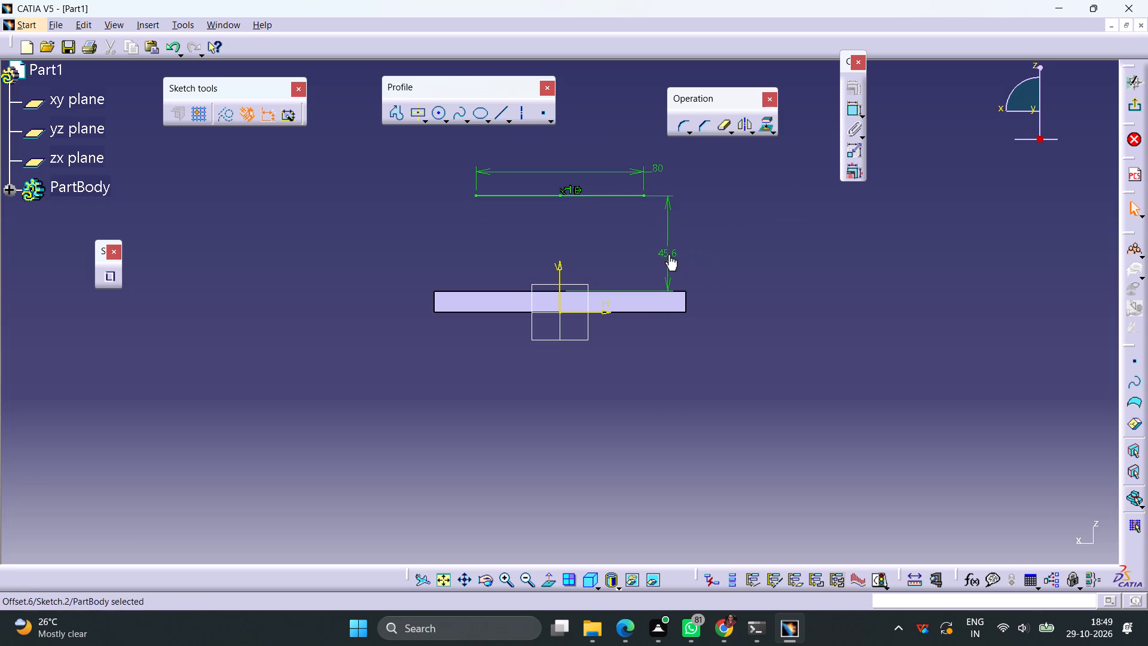
text(40)
key(Return)
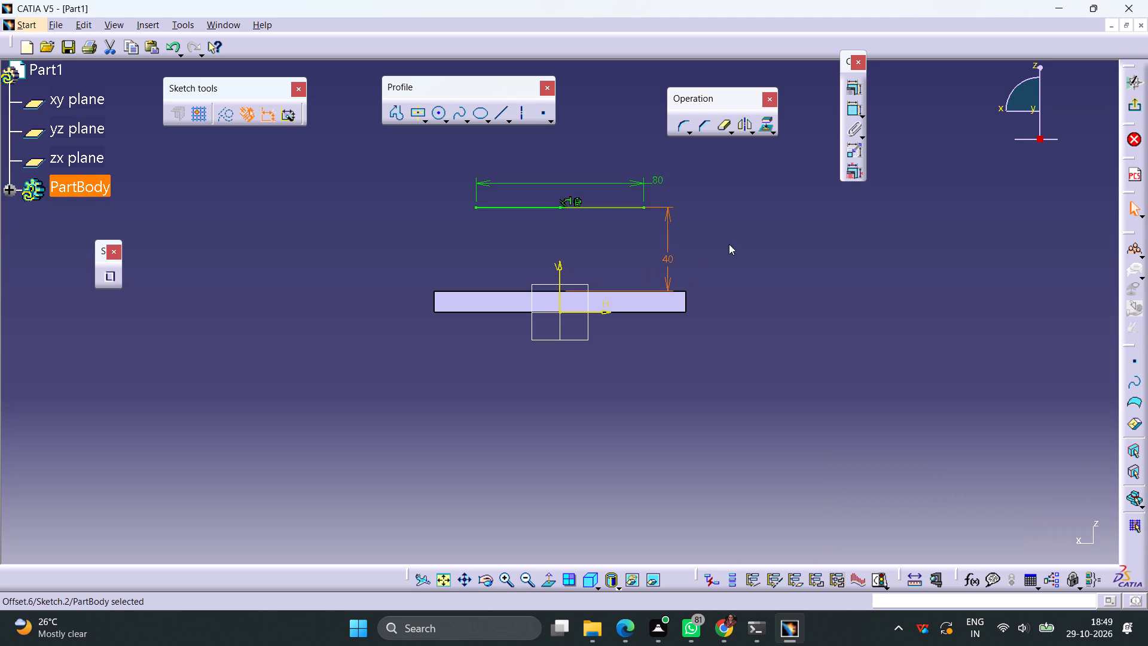
Set the upper line's length to 50 mm.
double_click(660, 183)
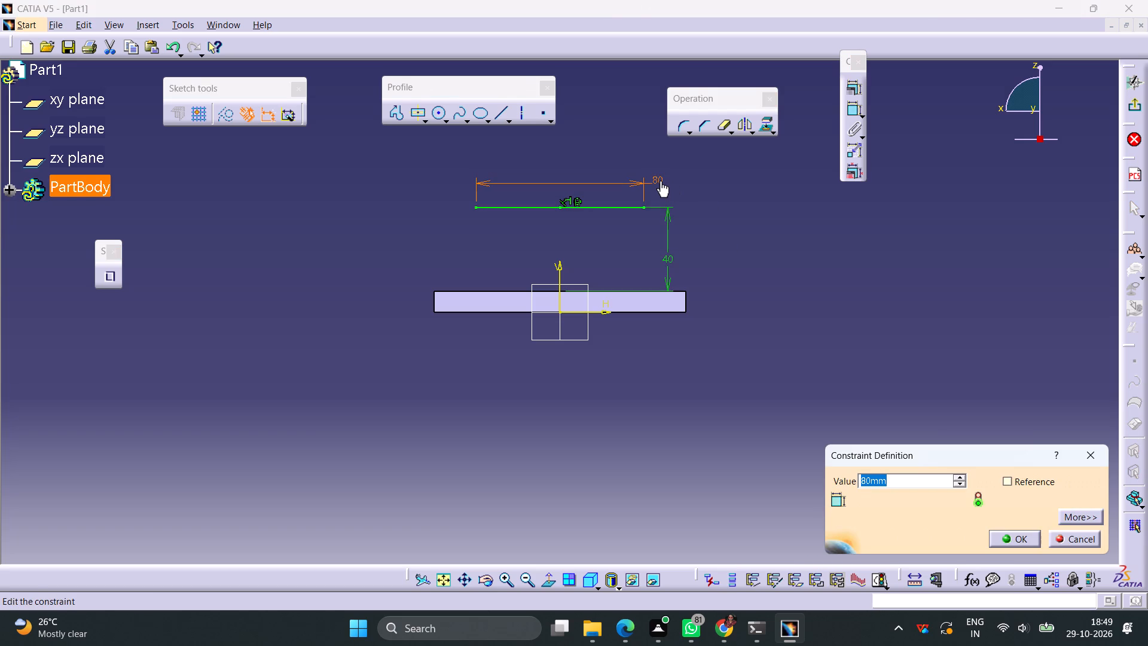
text(50)
key(Return)
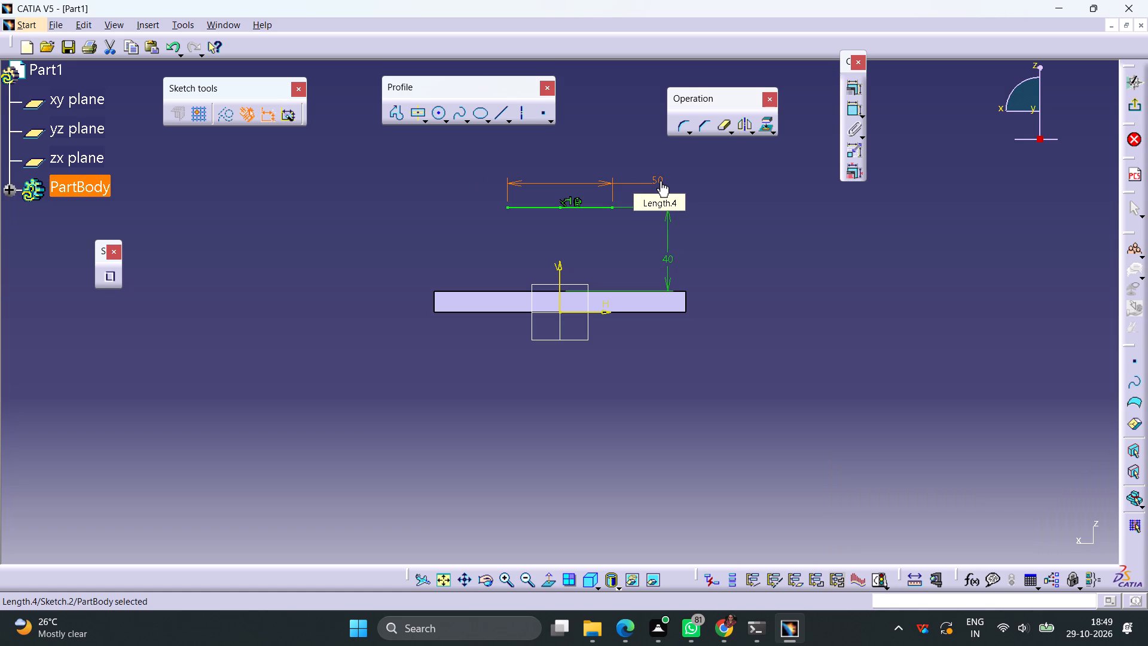
Sketch a second horizontal line about 70 mm long along the plate's top edge, symmetric about the vertical axis.
click(497, 115)
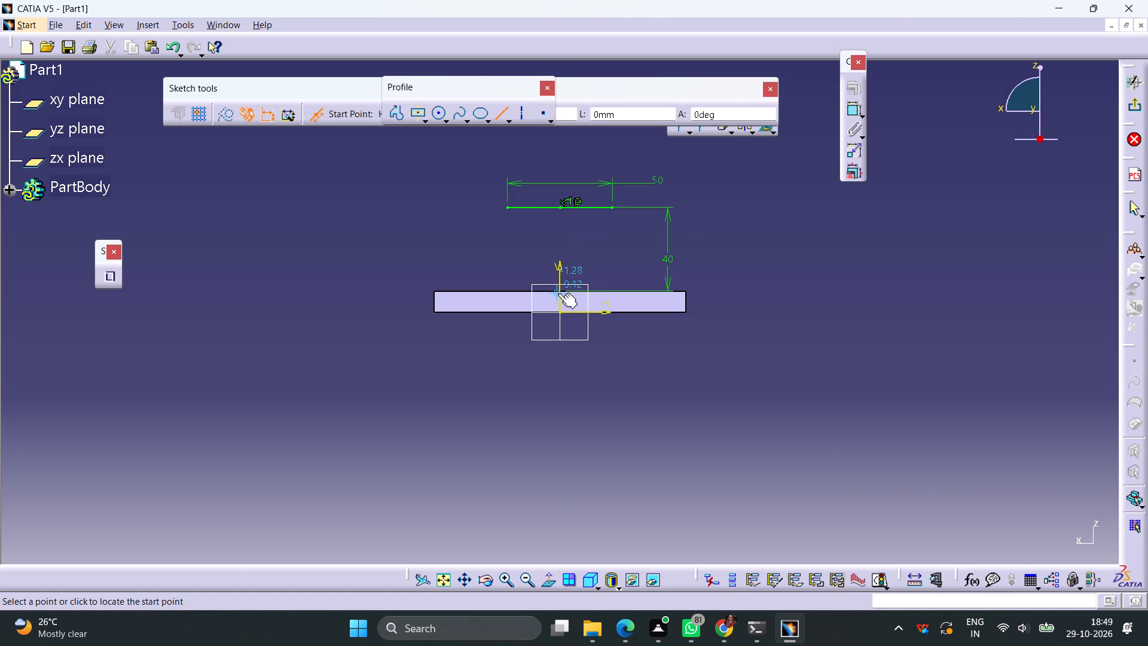
click(560, 291)
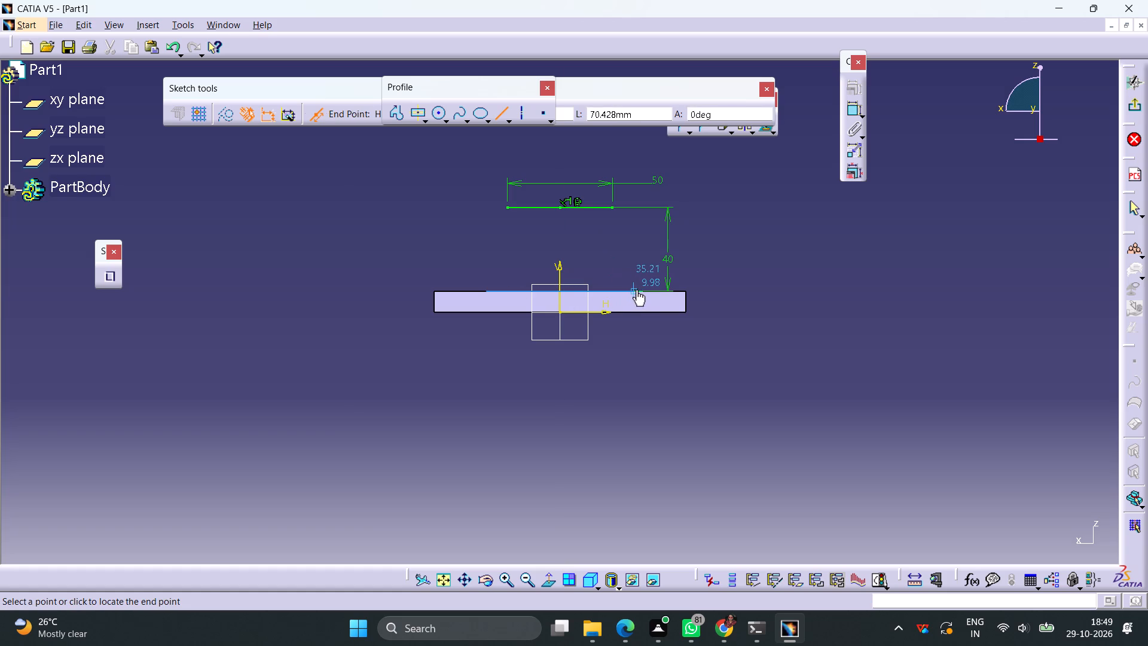
click(636, 290)
Dimension the lower line's length and set it to 80 mm.
click(851, 113)
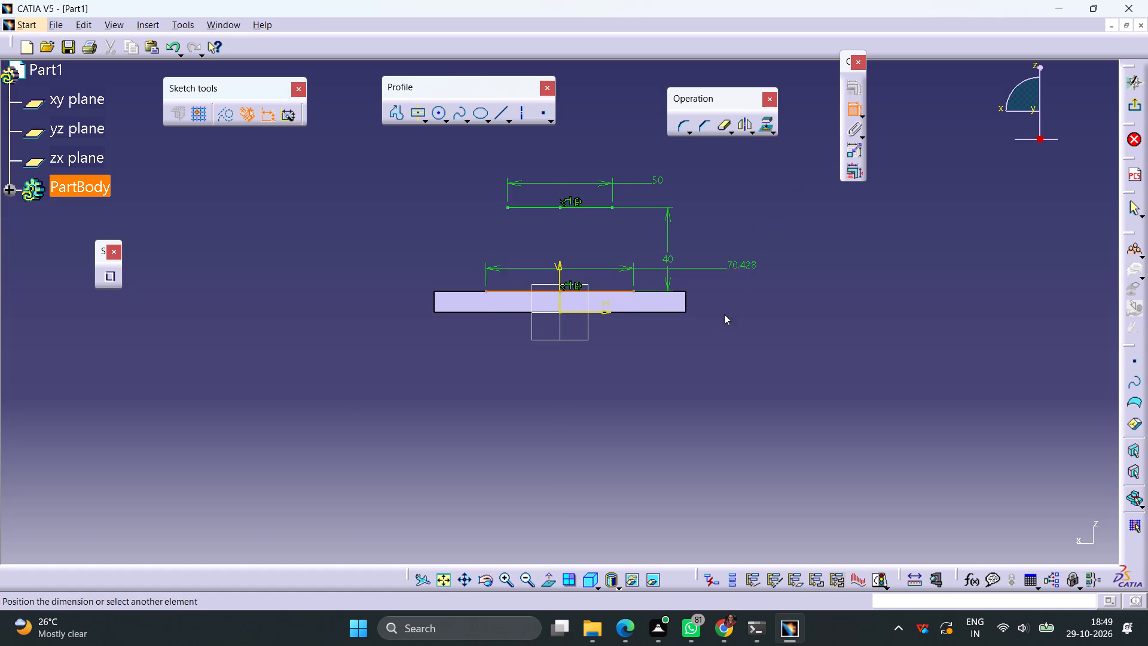
click(715, 352)
double_click(723, 343)
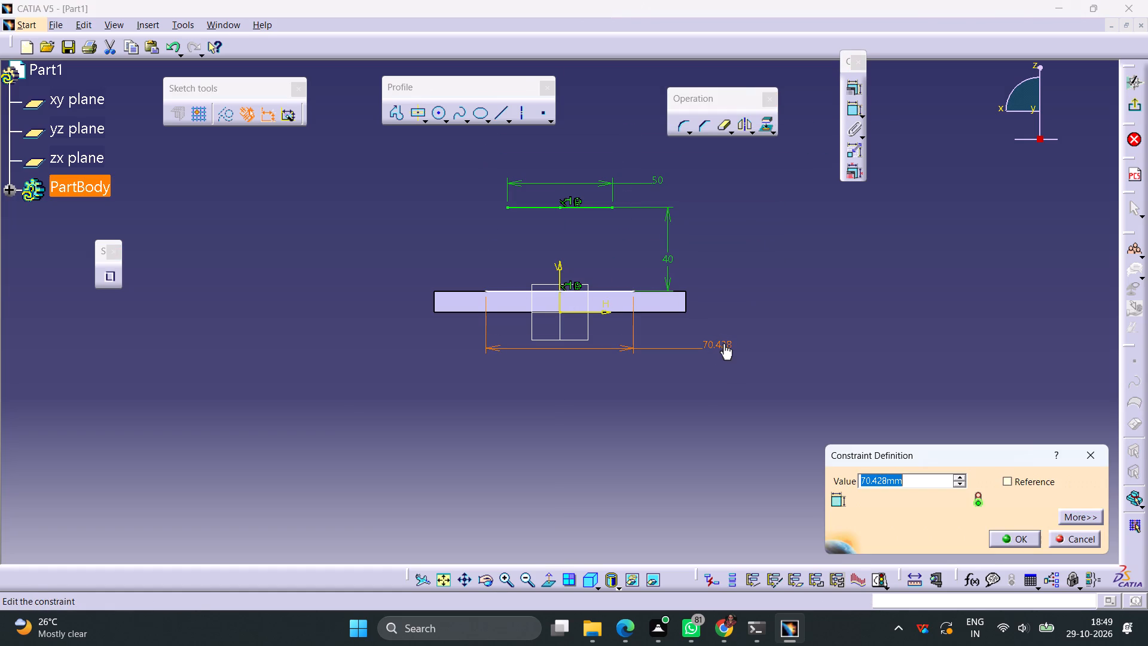
text(80)
key(Return)
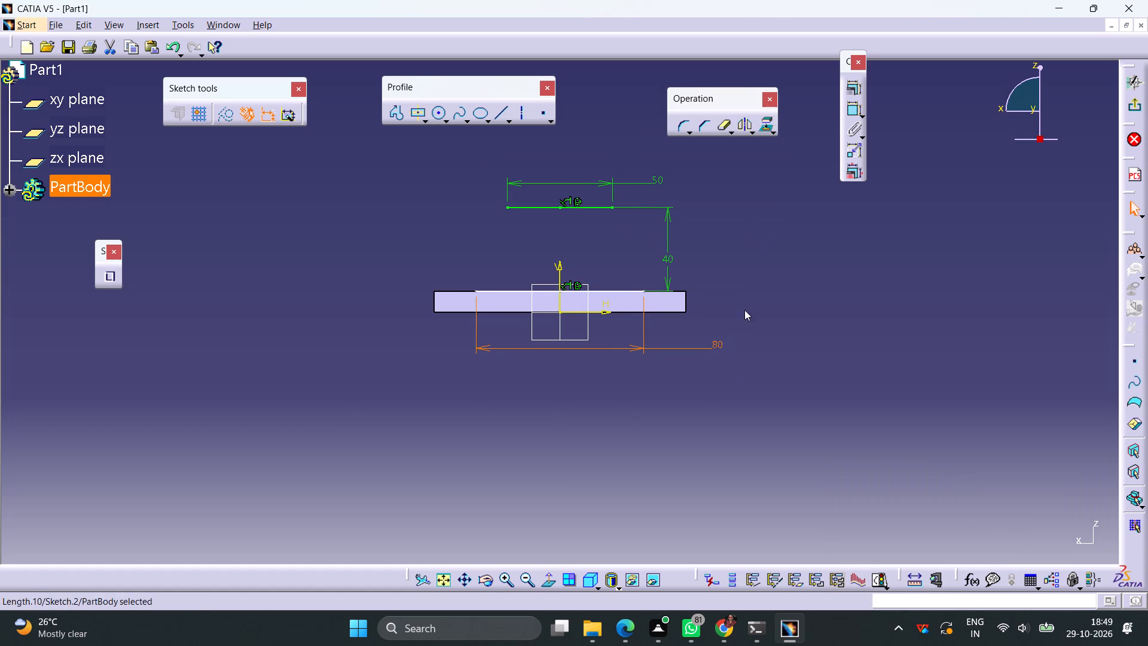
click(750, 304)
Move the lower line up off the plate, dimension its distance from the plate's bottom edge and set it to 10 mm.
drag(623, 291, 619, 275)
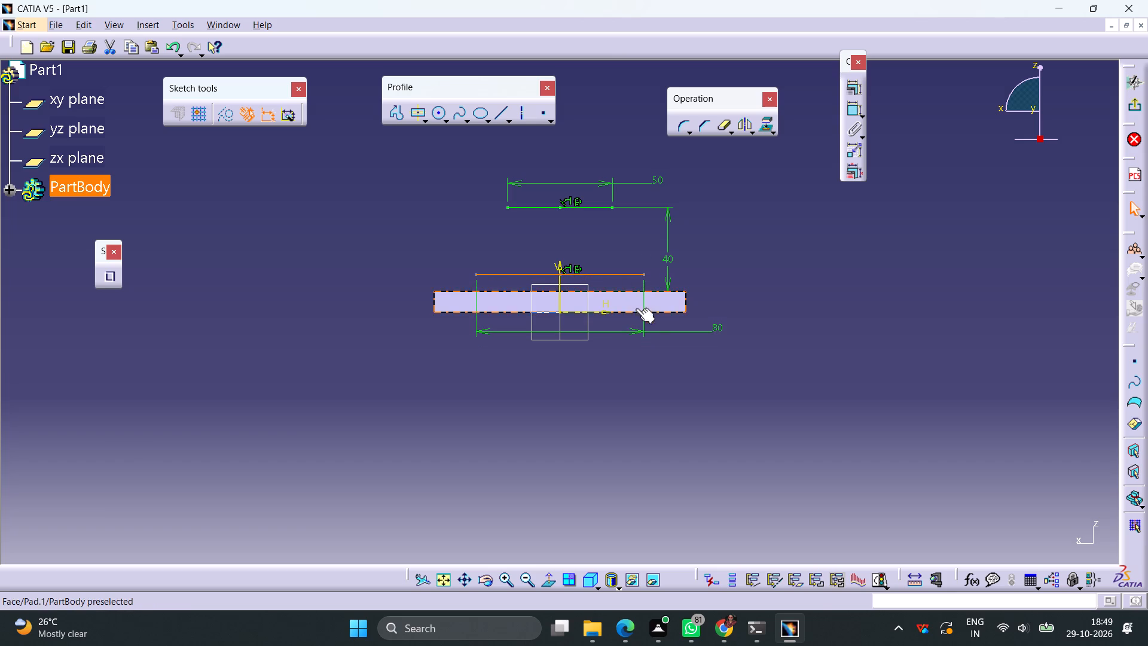
click(858, 109)
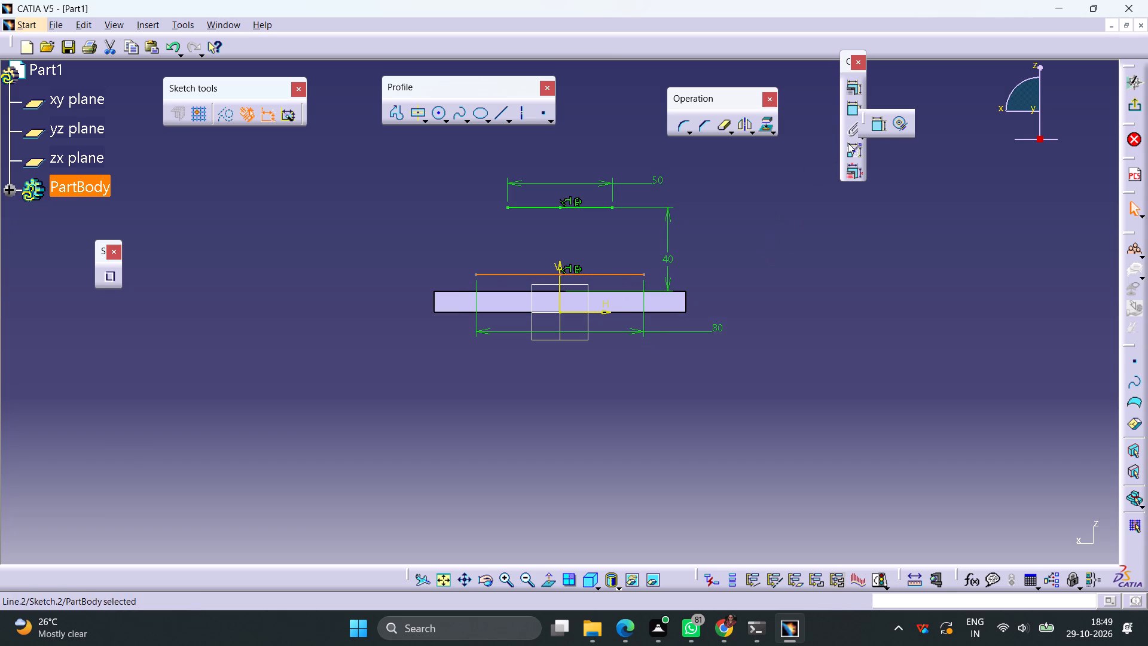
click(877, 125)
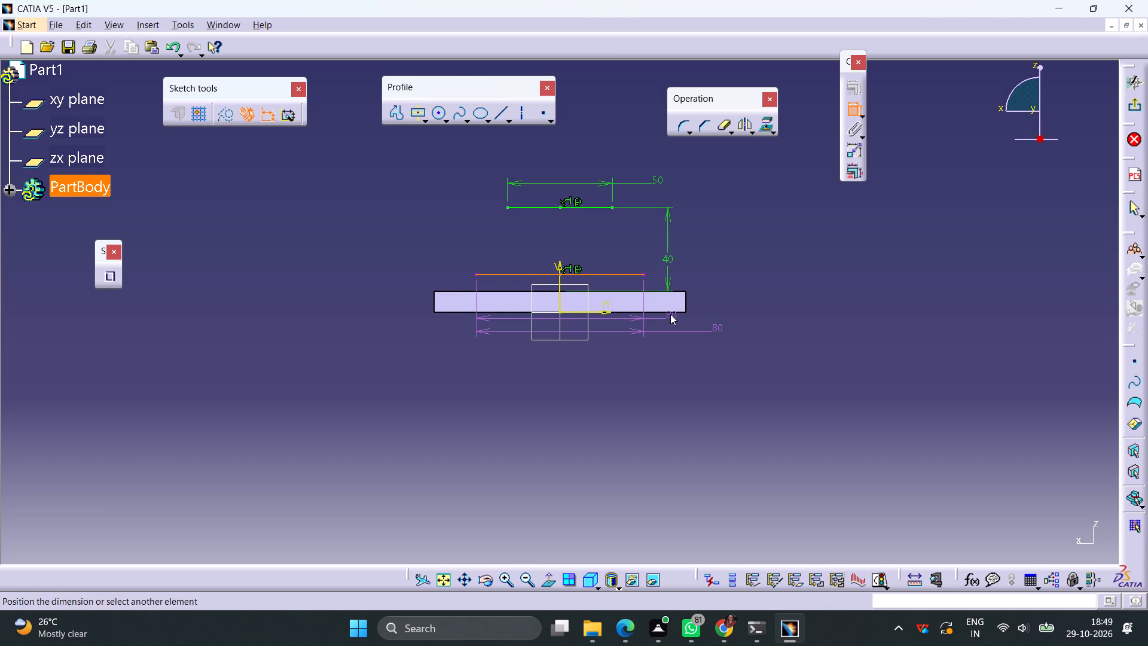
click(677, 312)
click(744, 301)
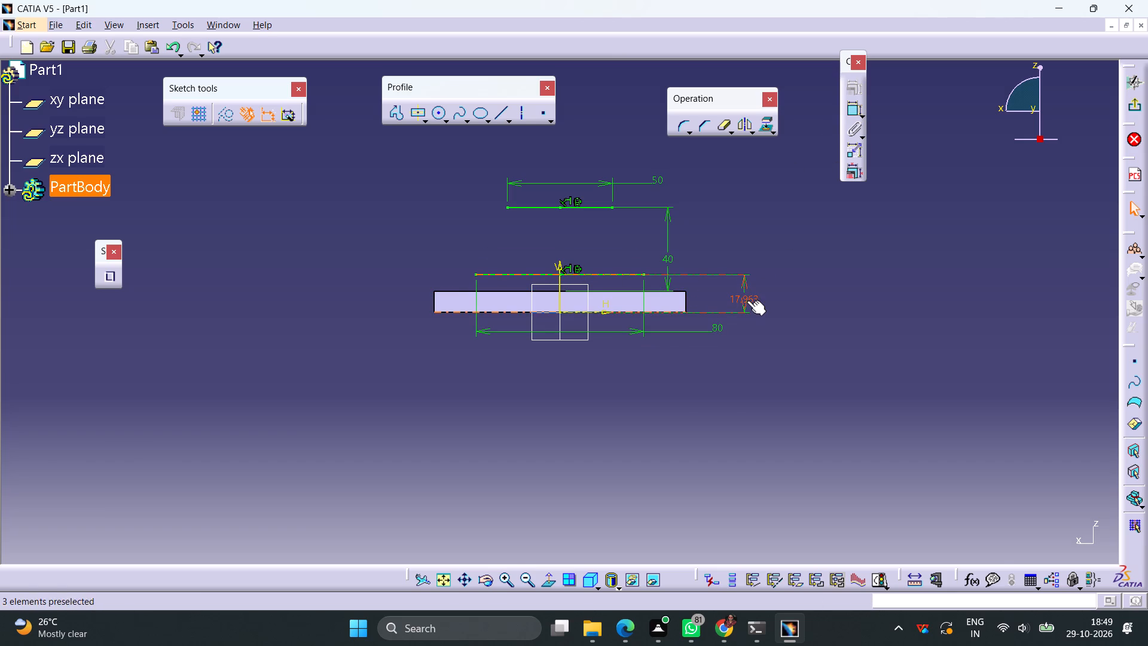
double_click(747, 300)
text(10)
key(Return)
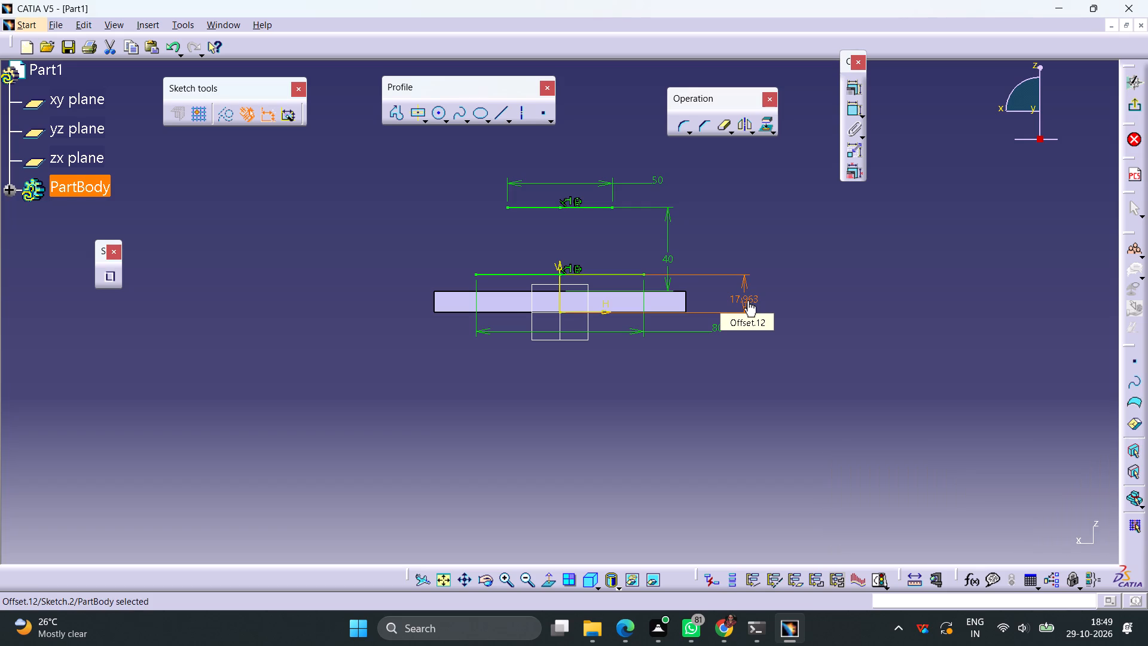
click(734, 237)
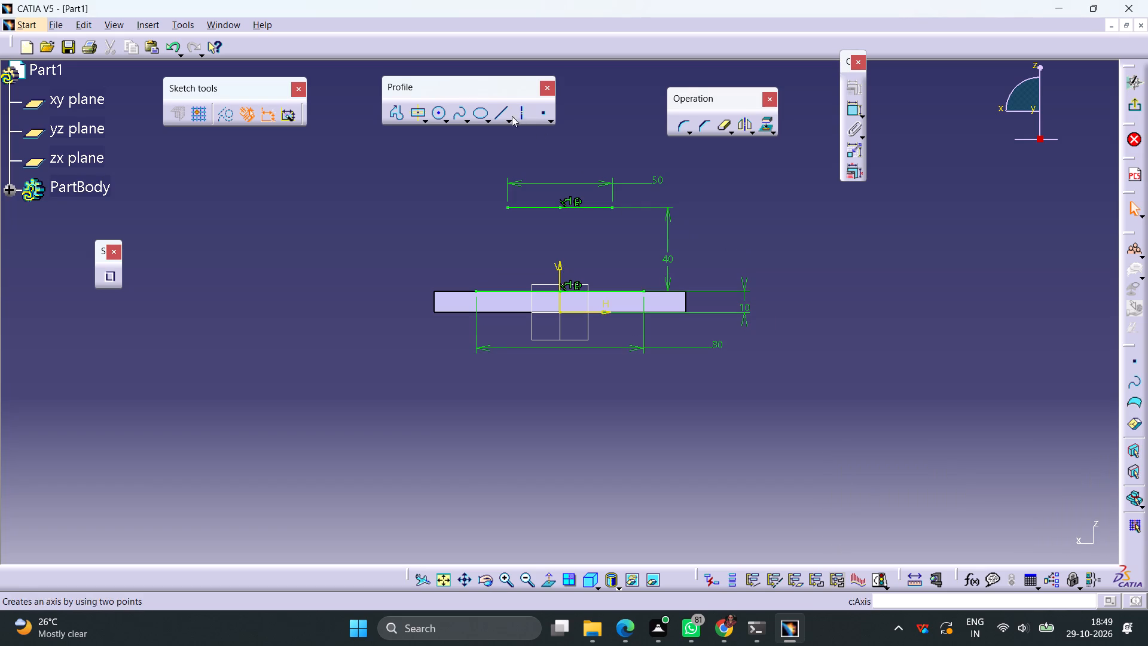
Draw a slanted line on each side between the ends of the two horizontal lines, with symmetrical extension turned off, to form a trapezoid.
click(492, 115)
click(508, 209)
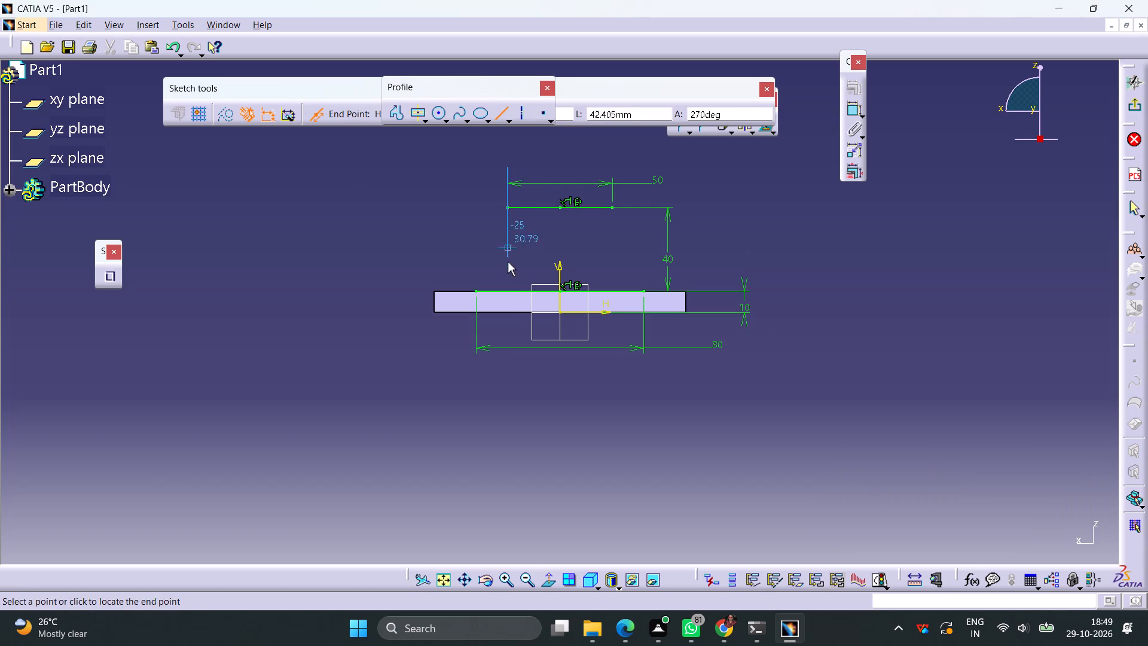
click(316, 117)
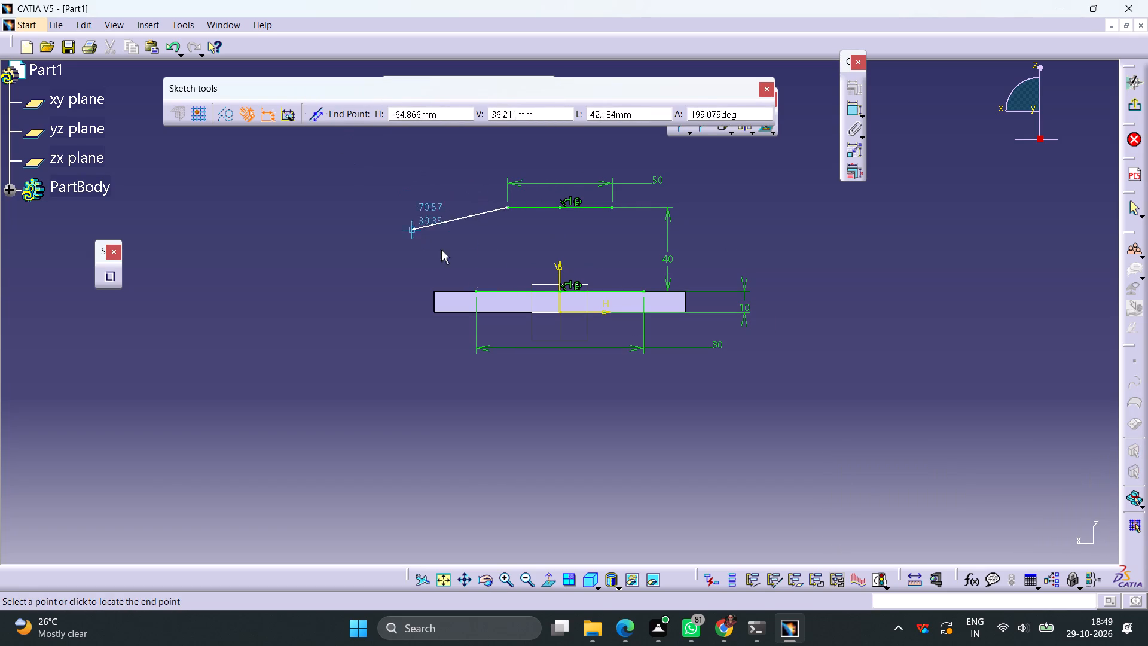
click(475, 291)
click(445, 233)
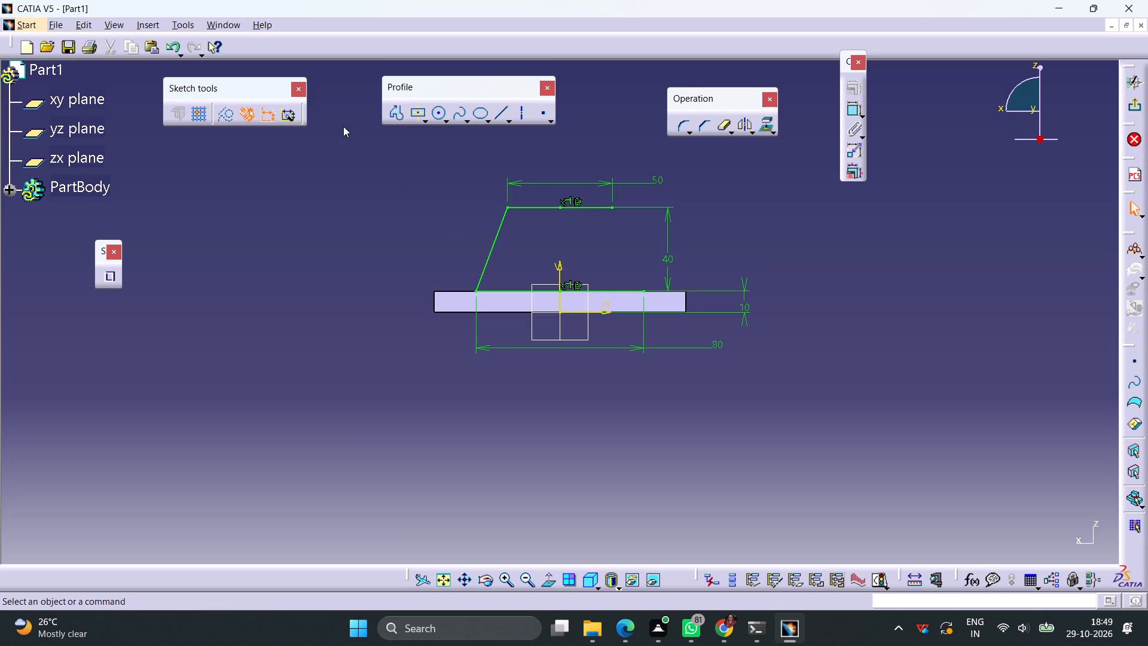
click(496, 118)
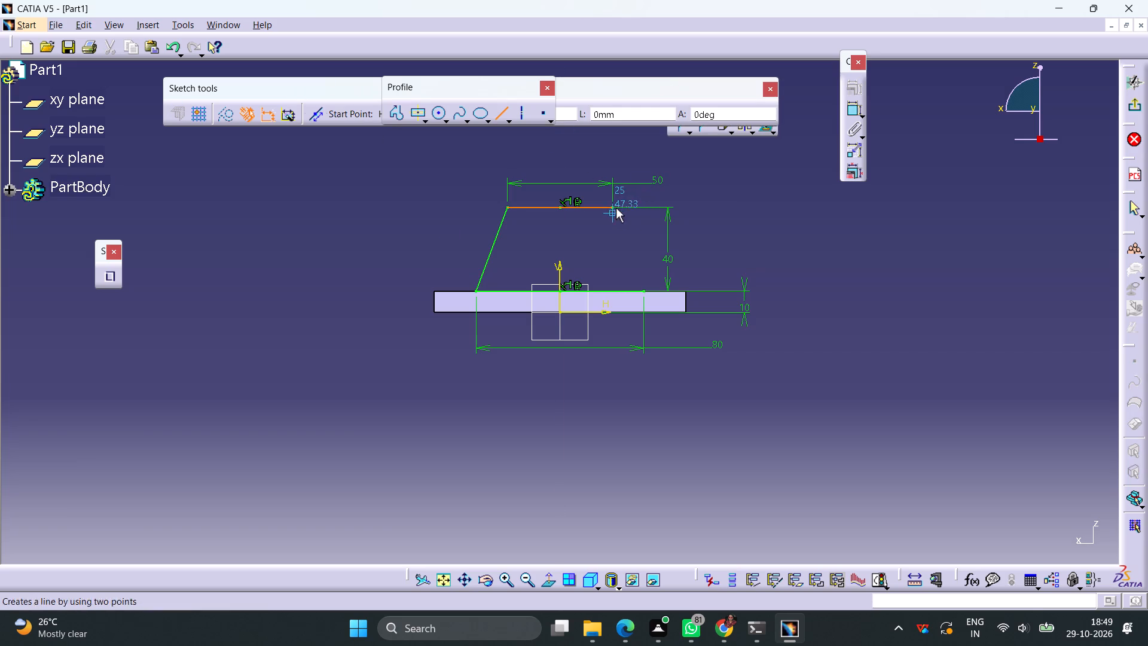
click(612, 206)
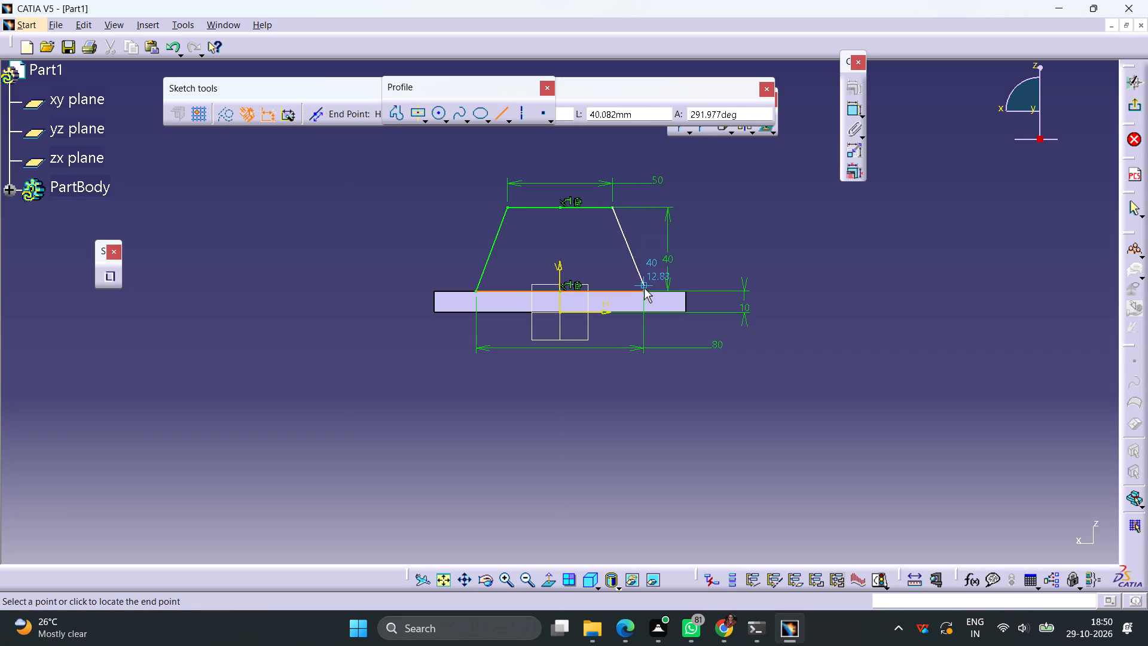
click(649, 292)
click(744, 249)
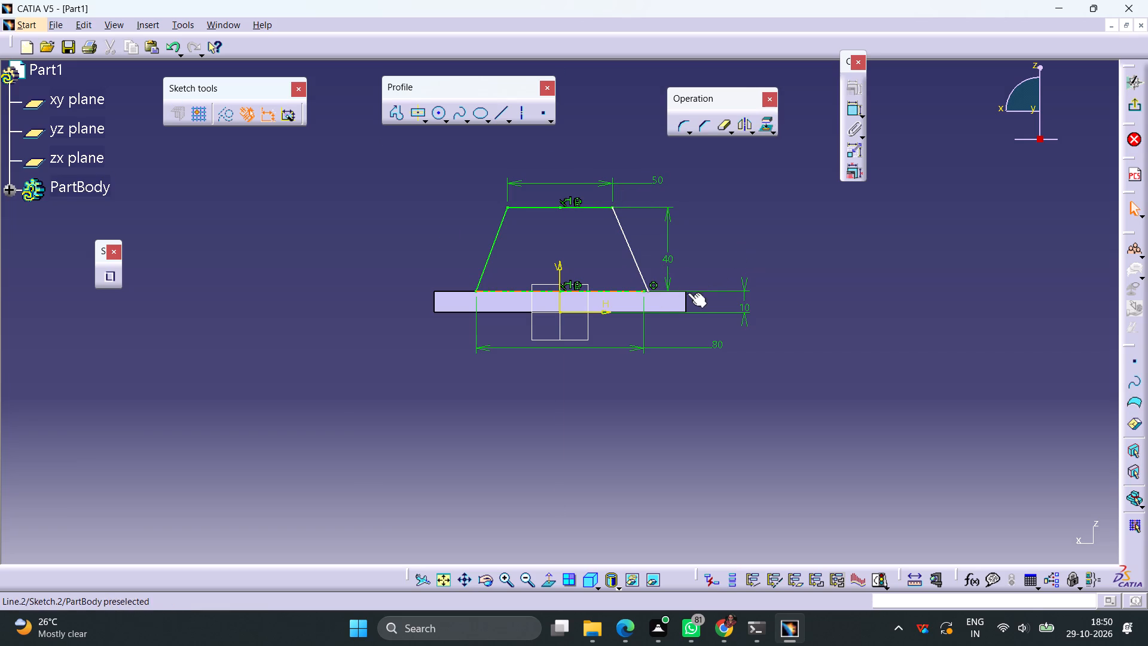
Make the right slanted line's lower endpoint coincident with the lower line's right endpoint, and exit the sketch.
click(648, 290)
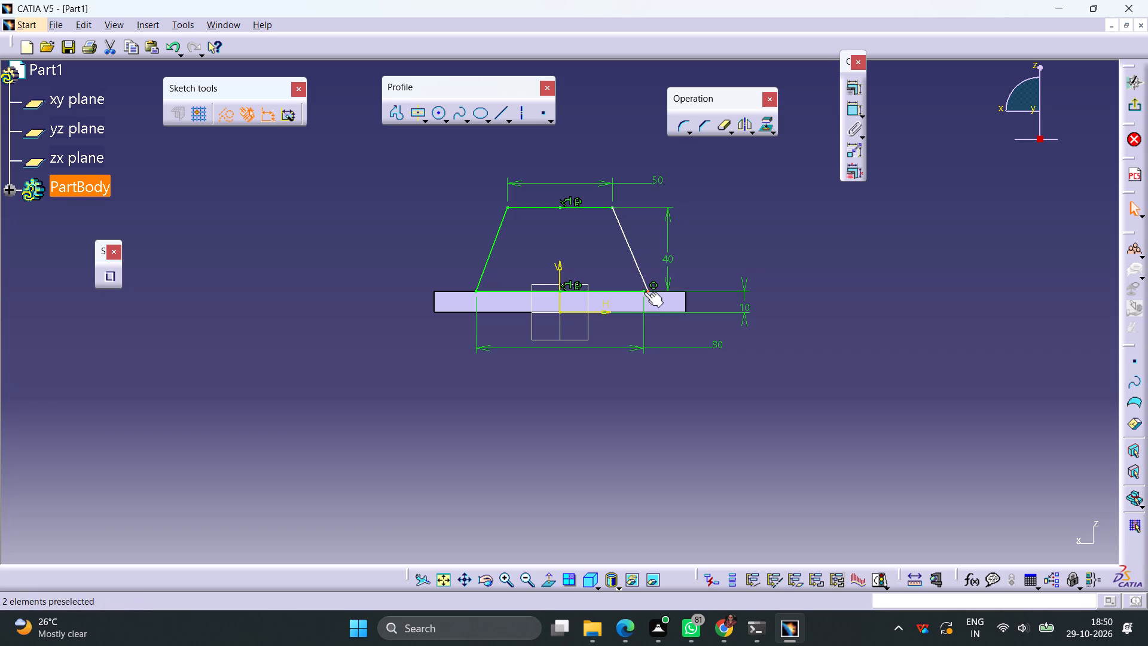
ctrl+click(644, 292)
click(851, 92)
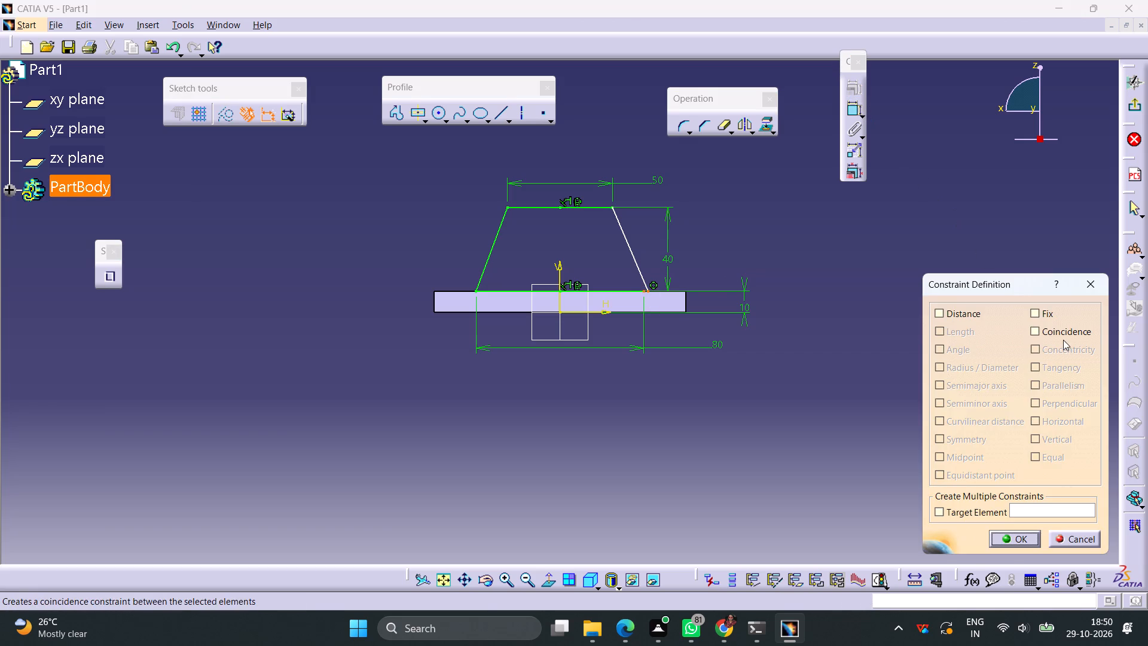
click(1057, 330)
click(1018, 540)
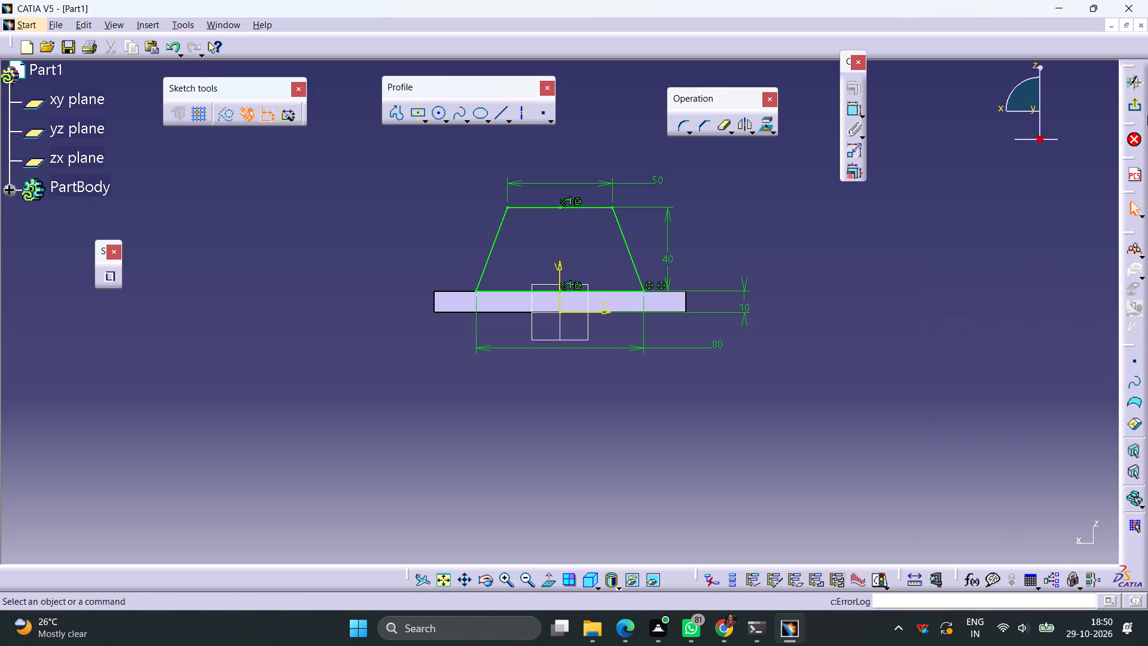
click(1125, 106)
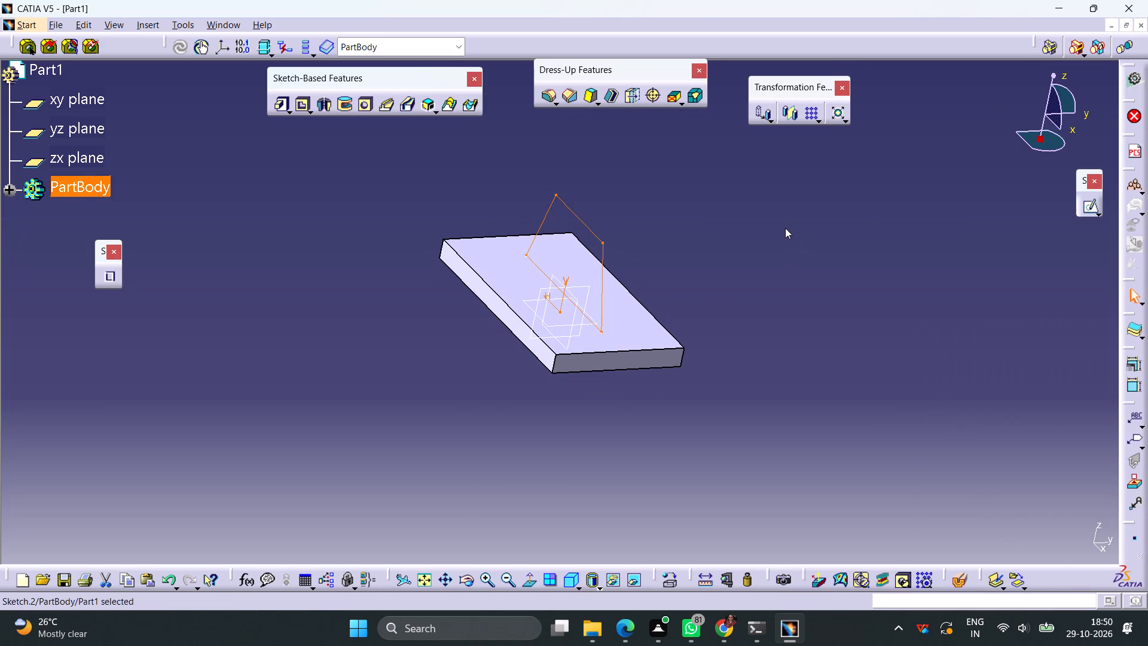
Pad the trapezoid profile with a length of 25 mm and mirrored extent.
click(280, 106)
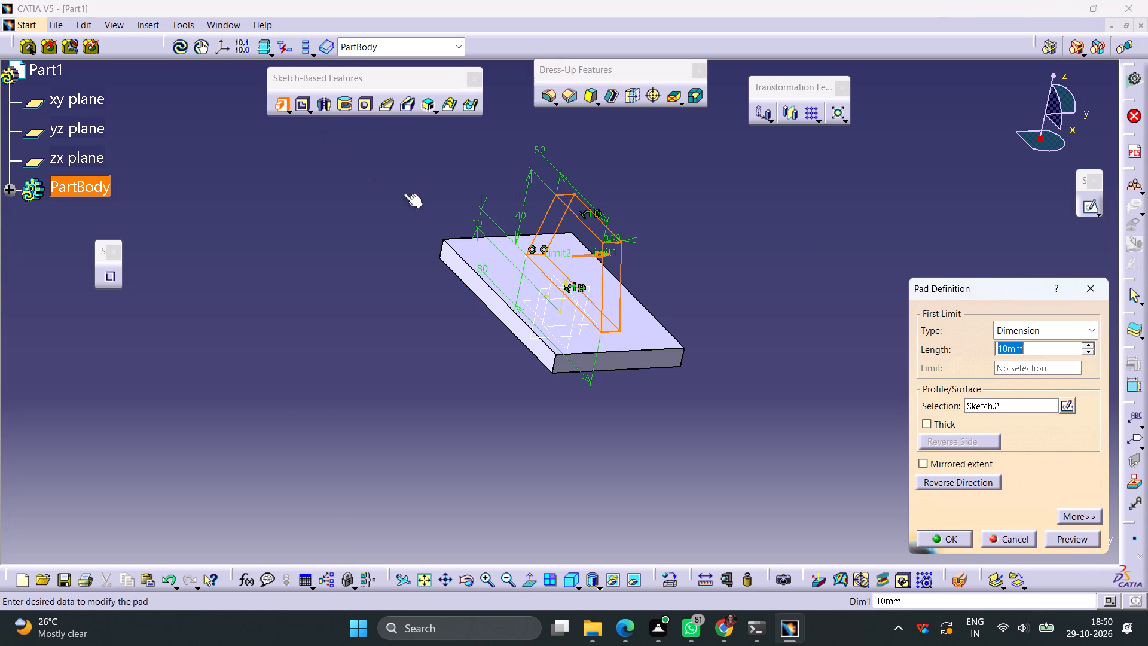
click(922, 460)
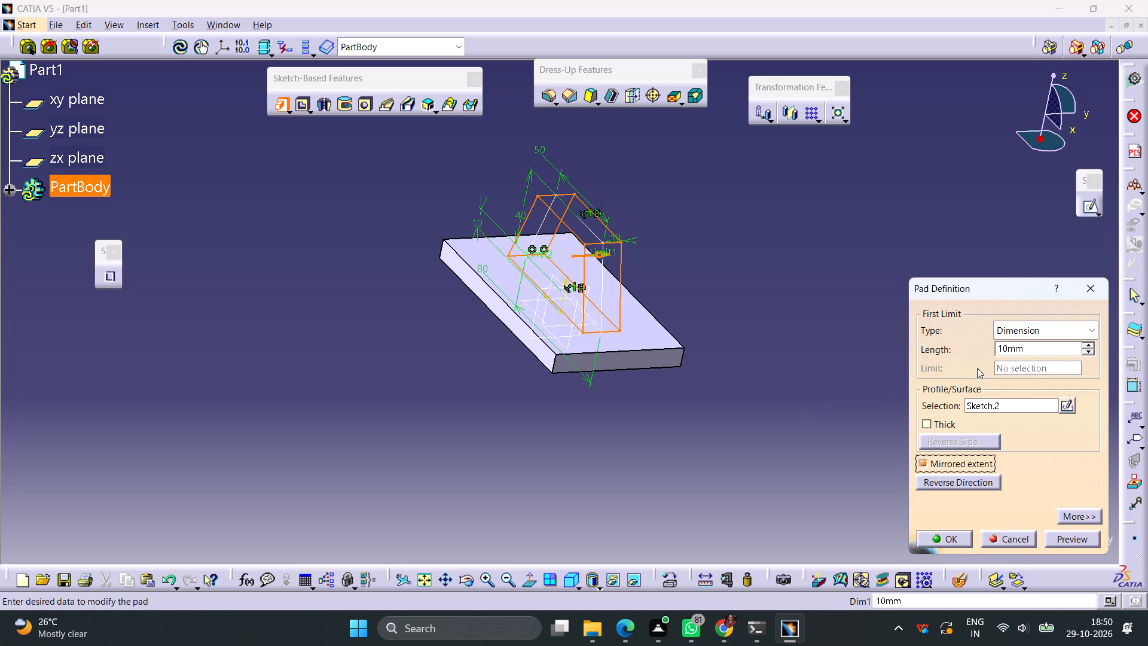
drag(1035, 348, 905, 349)
text(25)
key(Return)
click(818, 302)
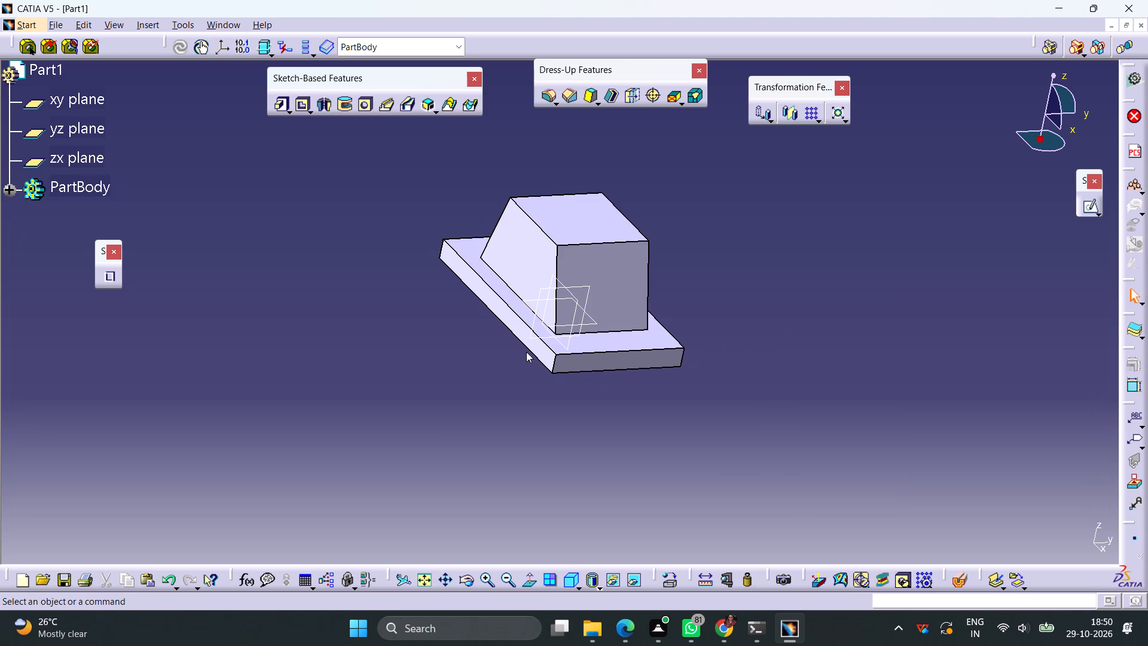
On the plate's long side face, sketch a semicircular arc of about 18.7 mm radius, centred on the vertical axis near the plate's top edge.
click(517, 330)
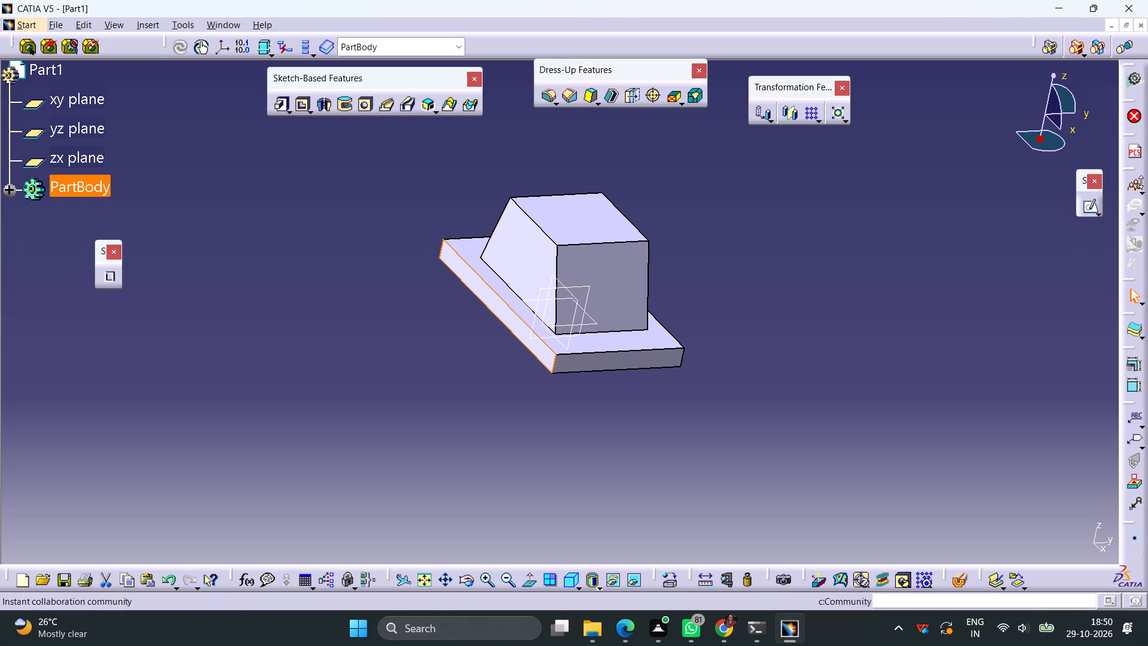
click(1082, 206)
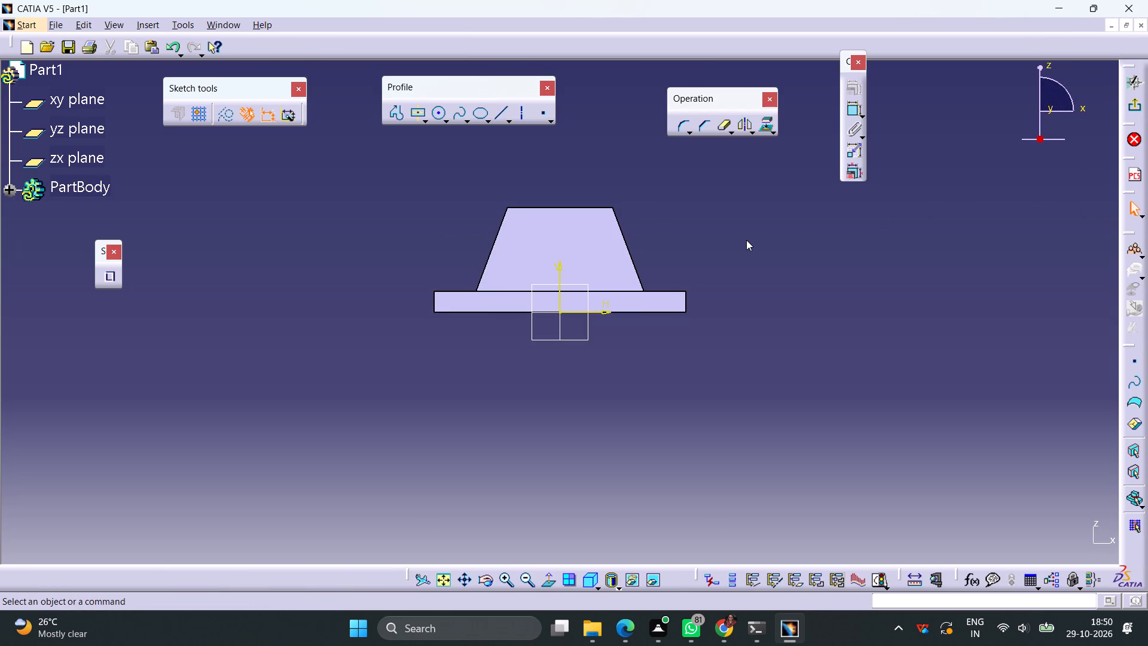
click(446, 117)
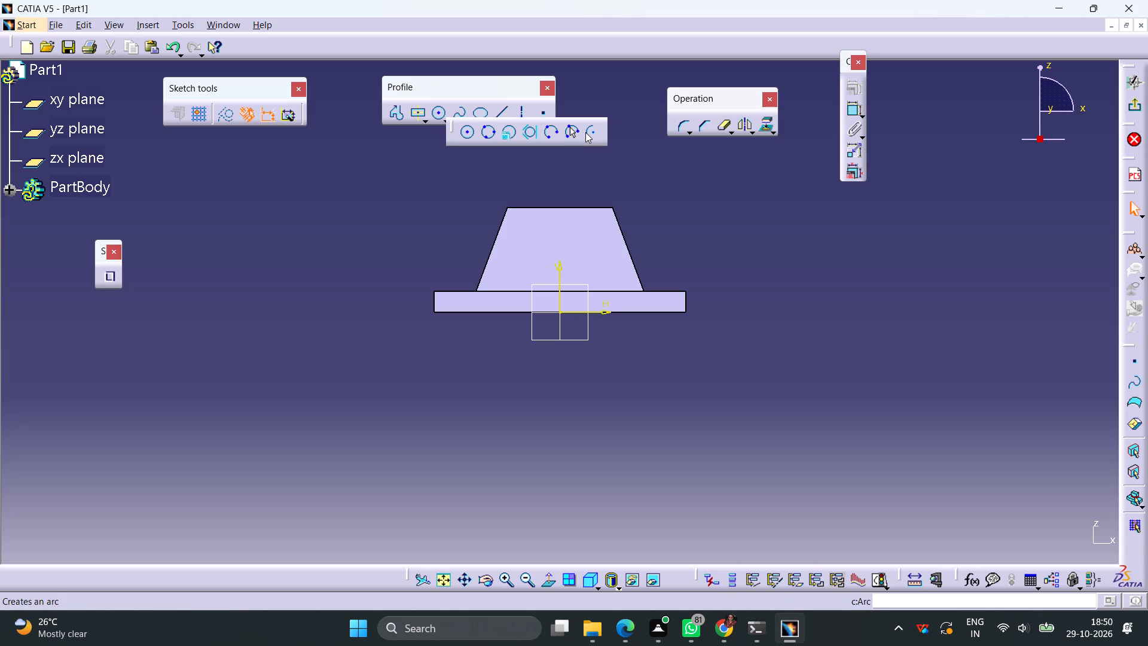
click(585, 132)
click(558, 290)
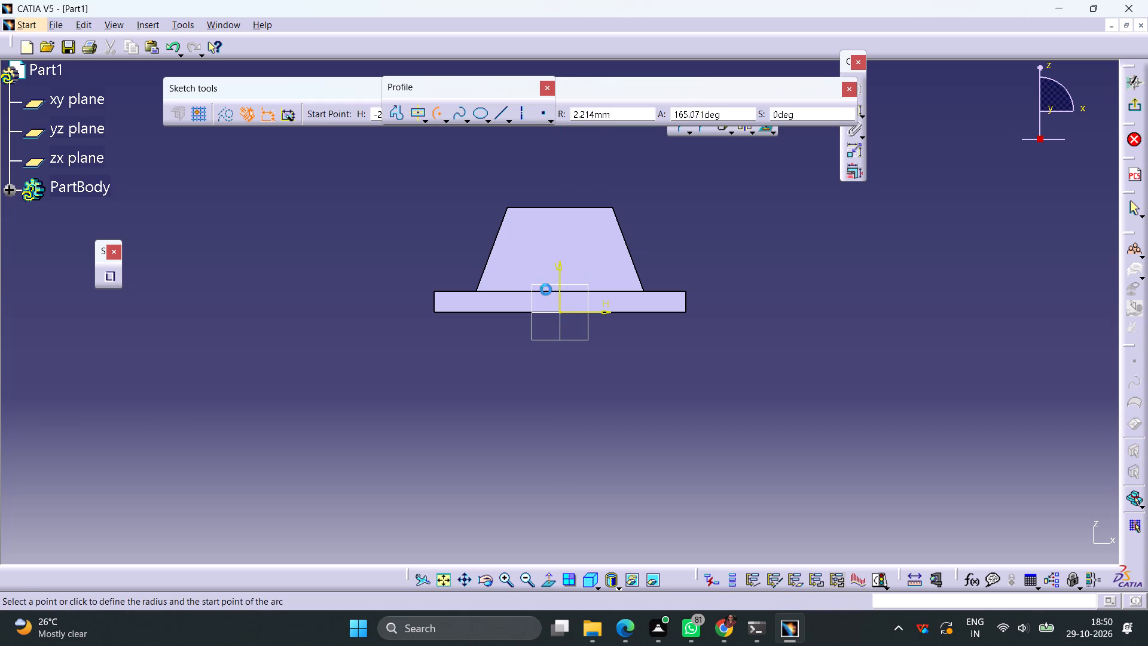
click(521, 290)
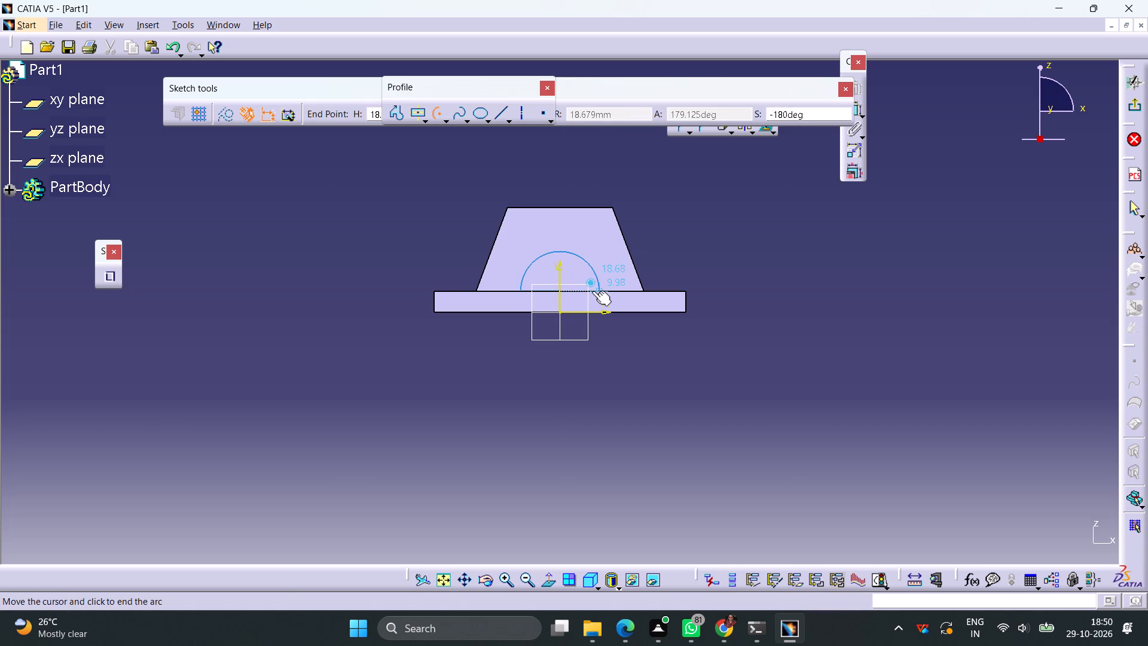
click(592, 291)
click(758, 287)
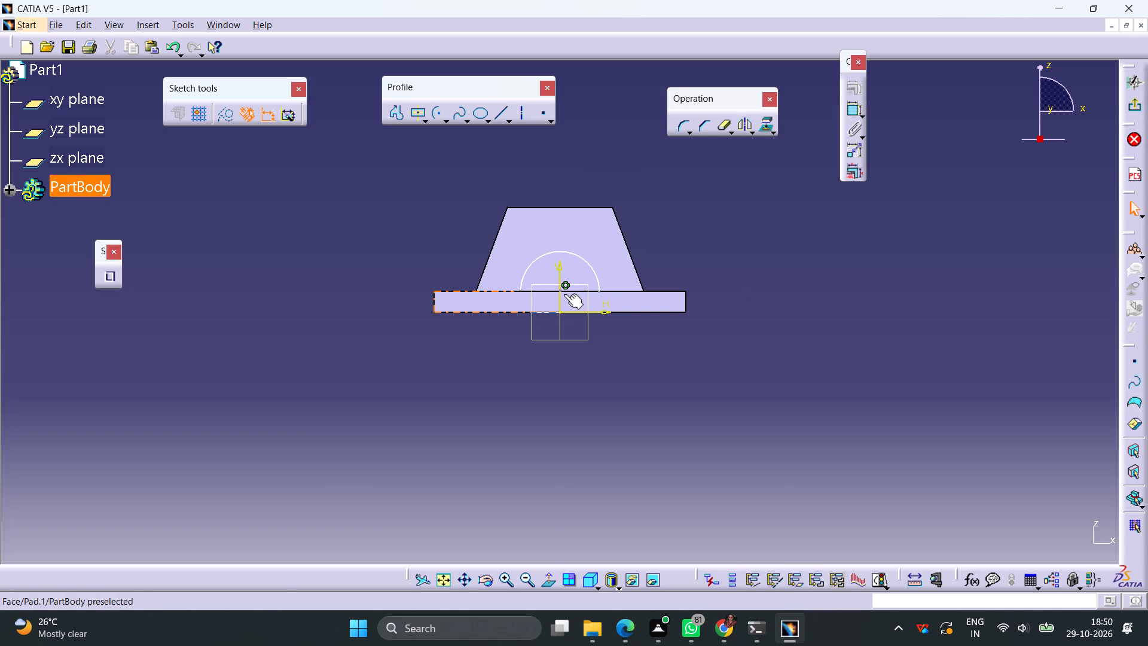
Dimension the arc centre's distance from the plate's bottom edge and set it to 10 mm.
click(560, 289)
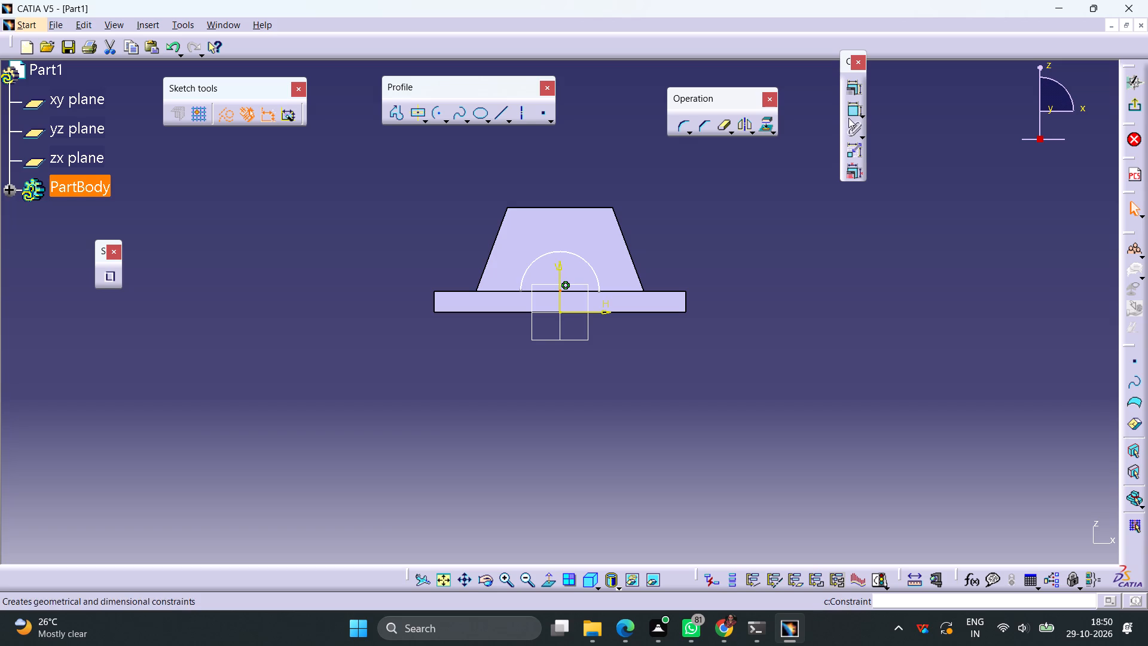
click(849, 112)
click(648, 315)
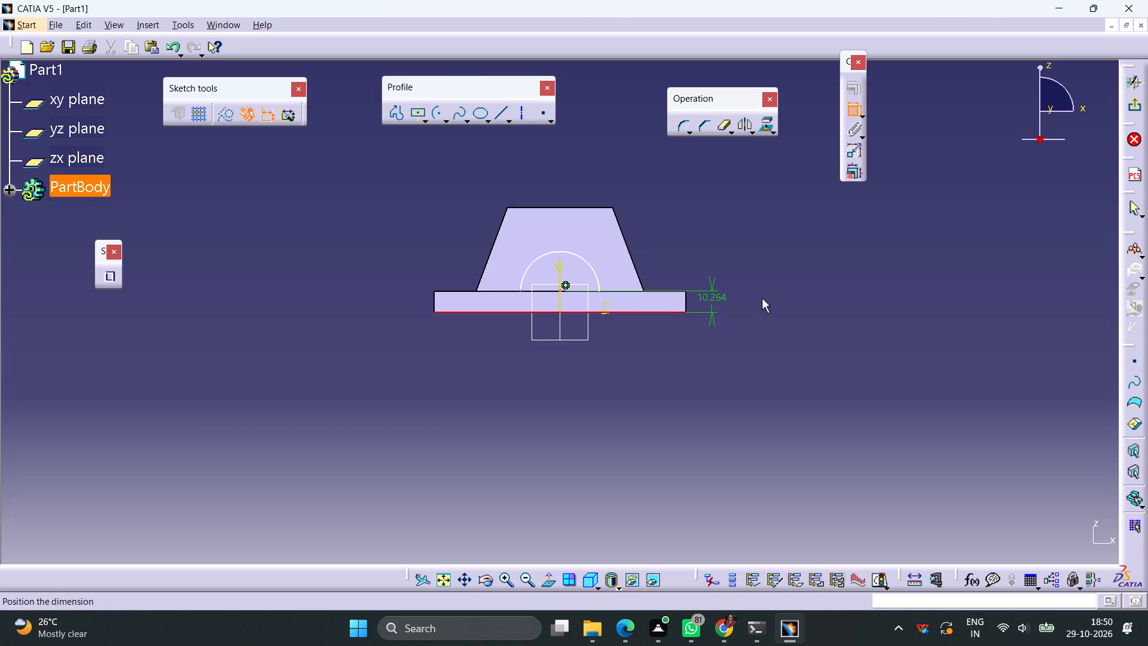
click(758, 303)
double_click(720, 299)
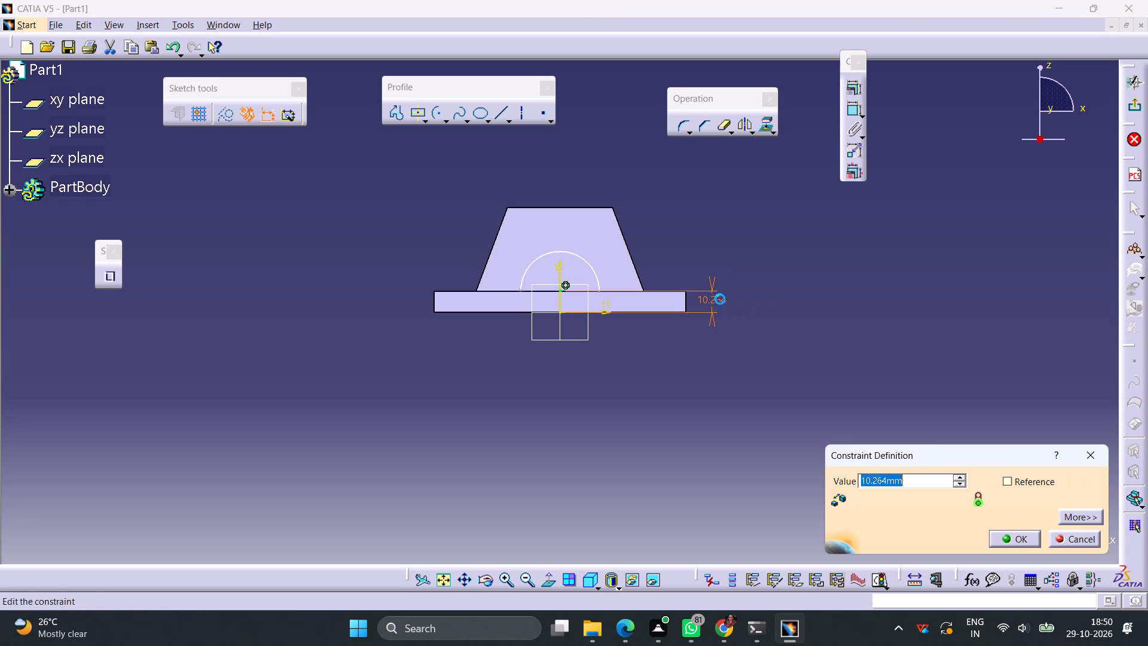
text(10)
key(Return)
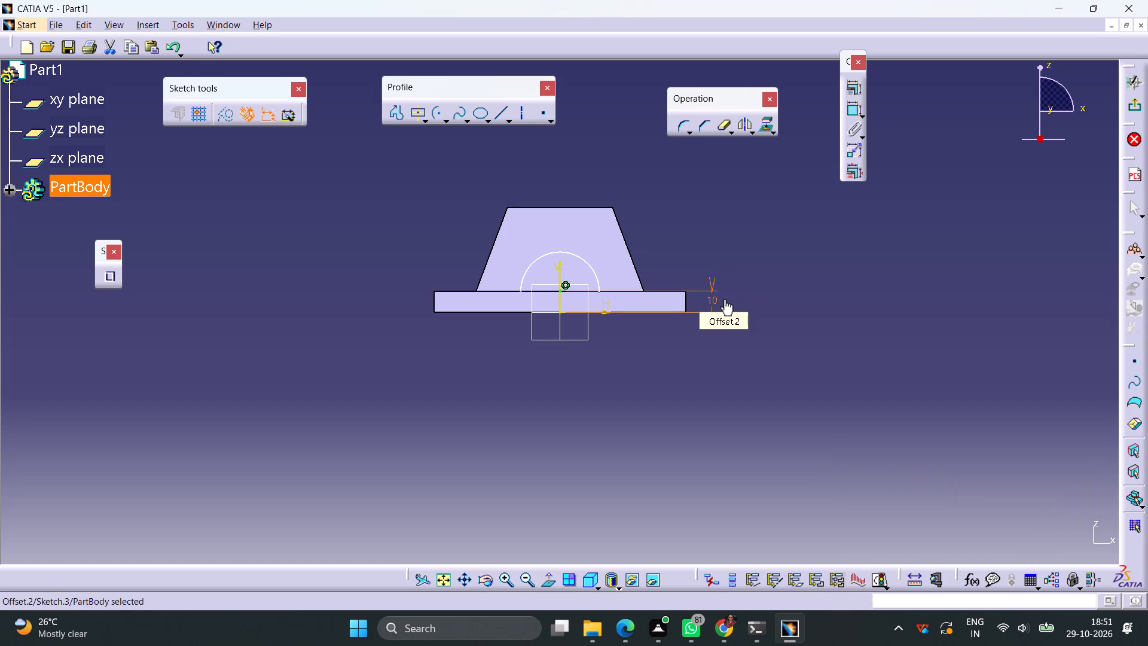
click(763, 220)
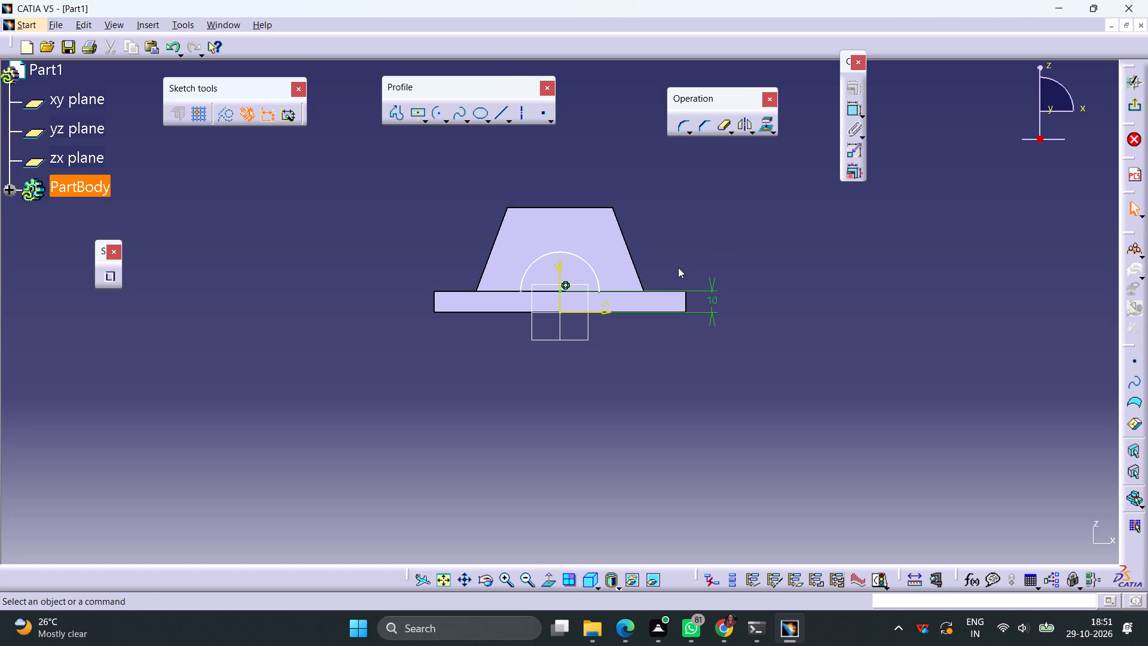
Delete the semicircular arc, its 10 mm offset dimension and the leftover centre point from the sketch.
click(587, 265)
key(Delete)
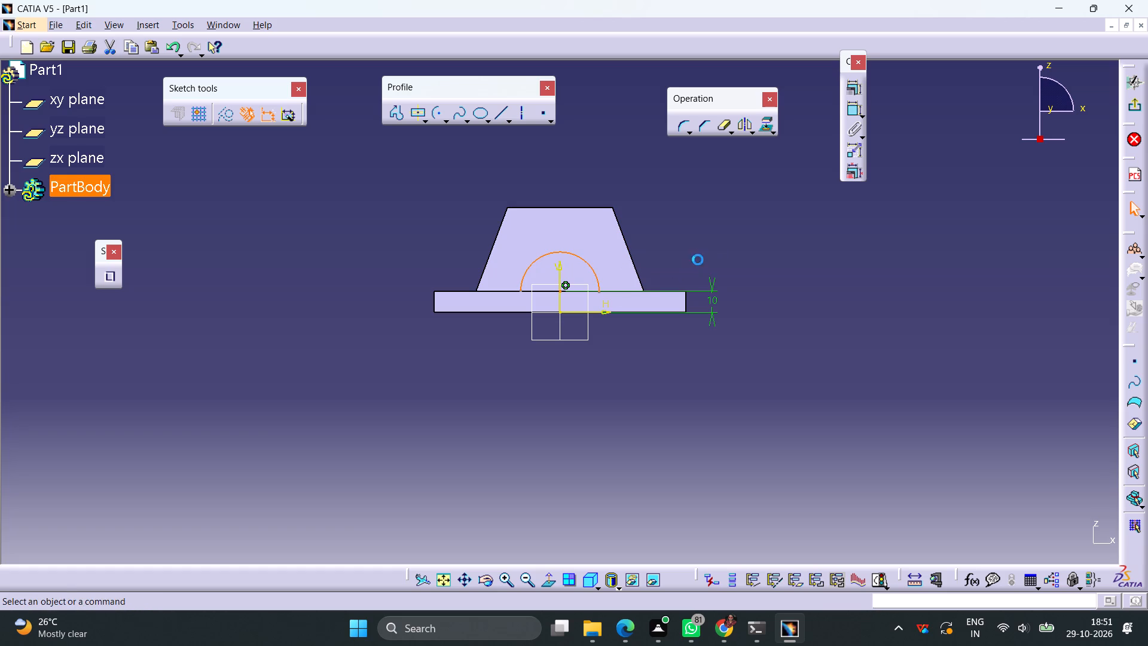
click(710, 284)
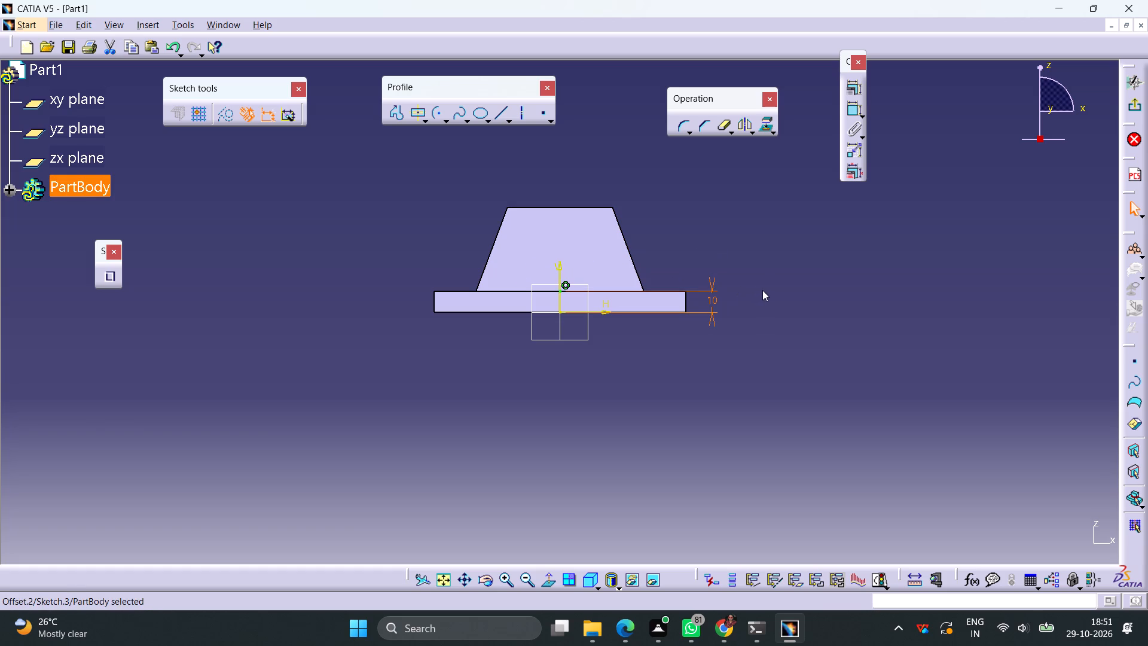
key(Delete)
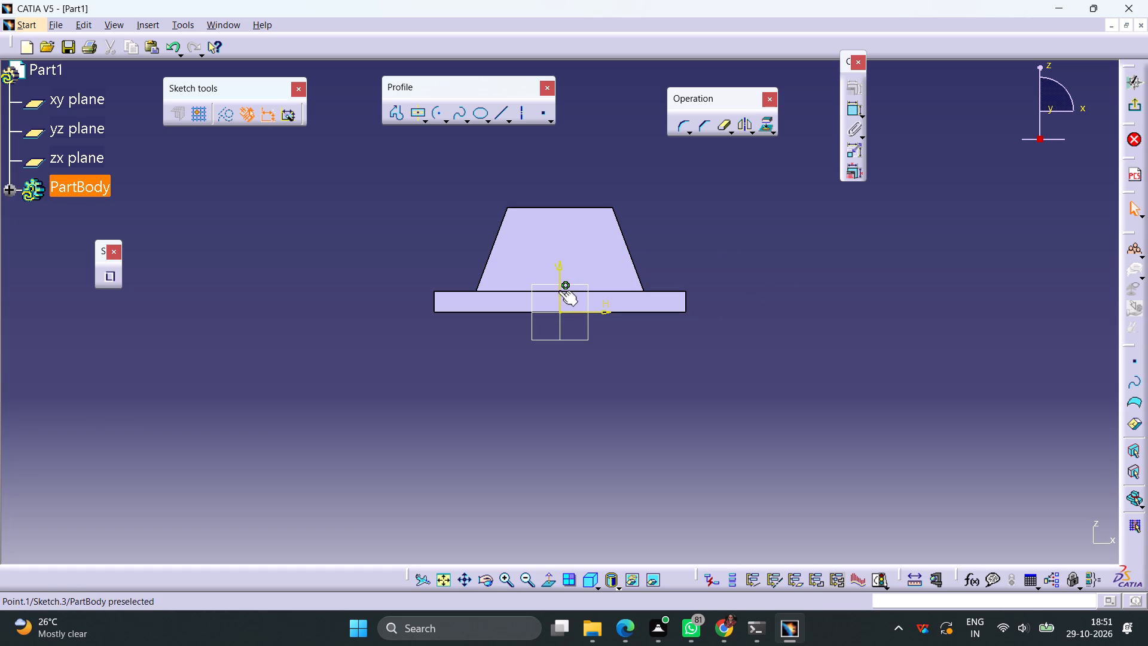
click(558, 291)
key(Delete)
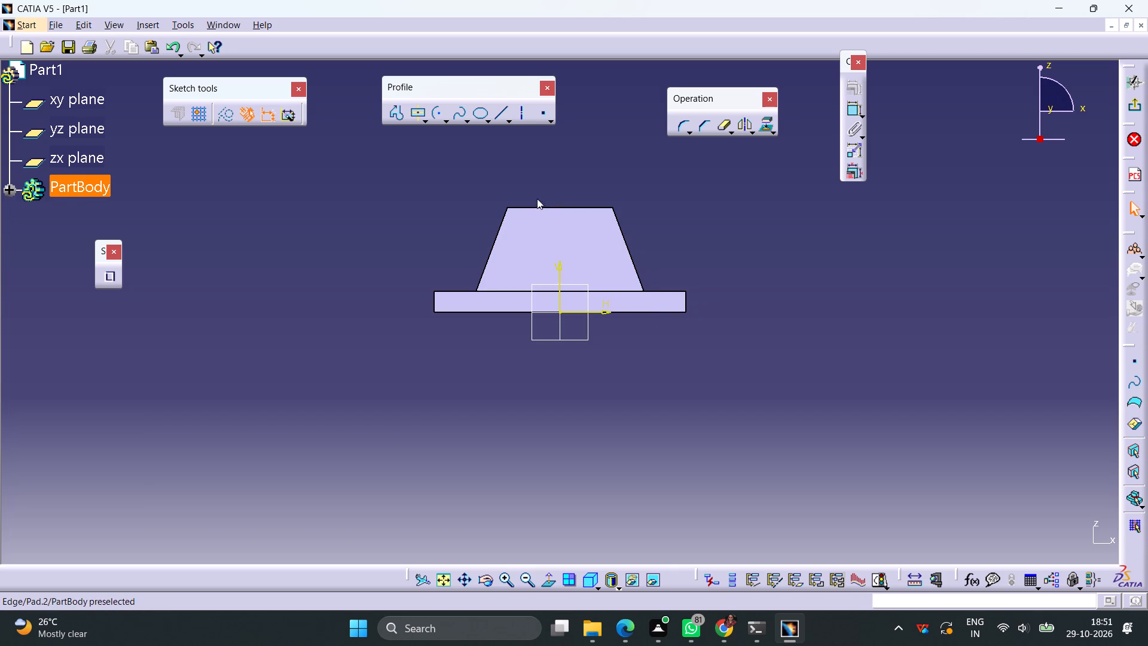
Sketch a horizontal line centred symmetrically on the origin along the plate's bottom edge and dimension its length to 30 mm.
click(499, 113)
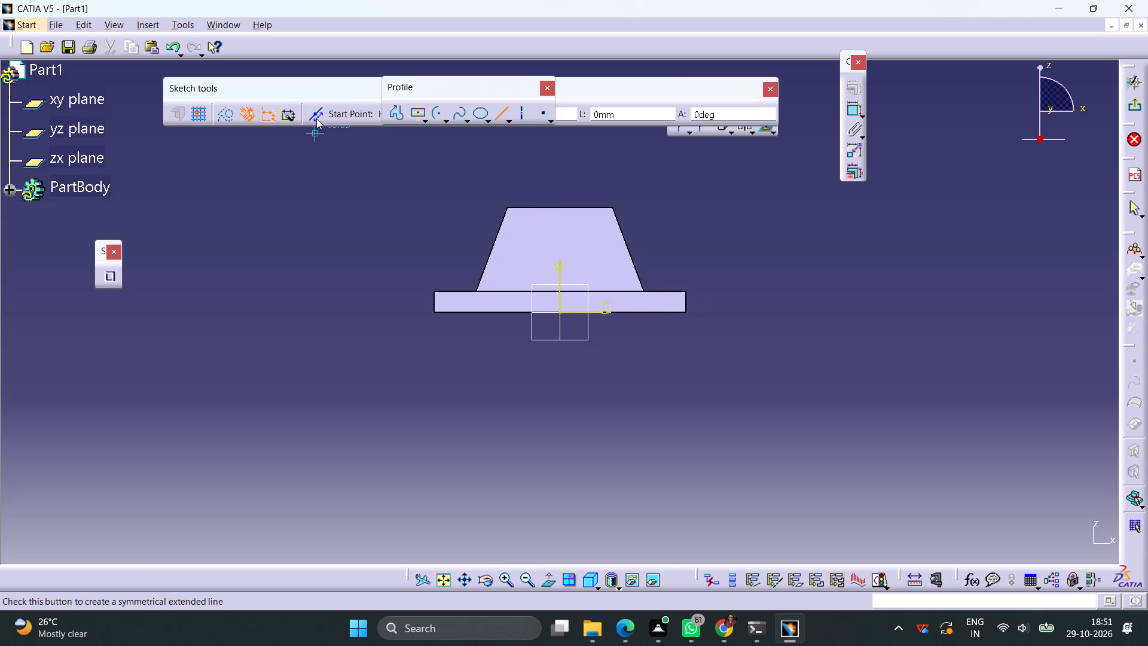
click(317, 113)
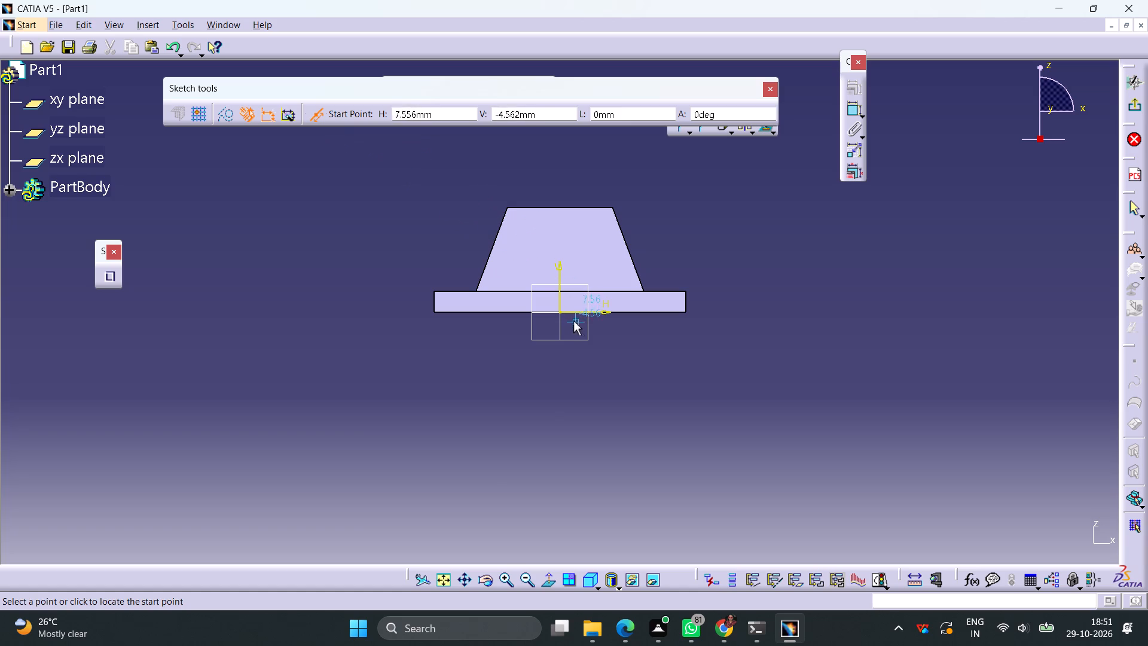
click(558, 312)
click(609, 313)
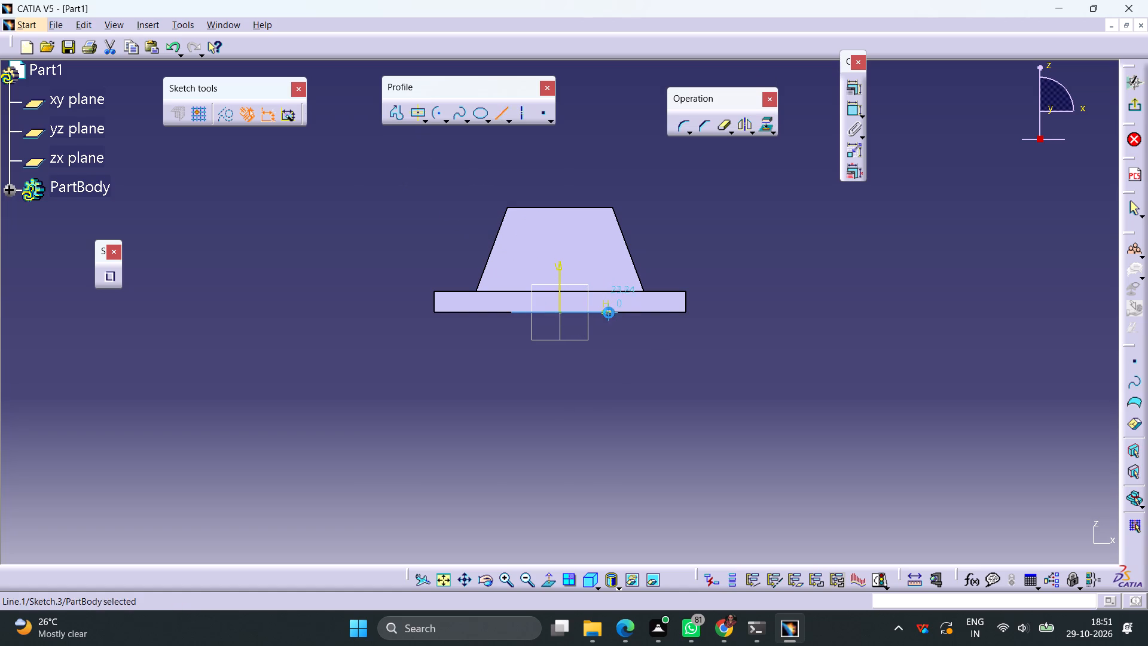
click(855, 110)
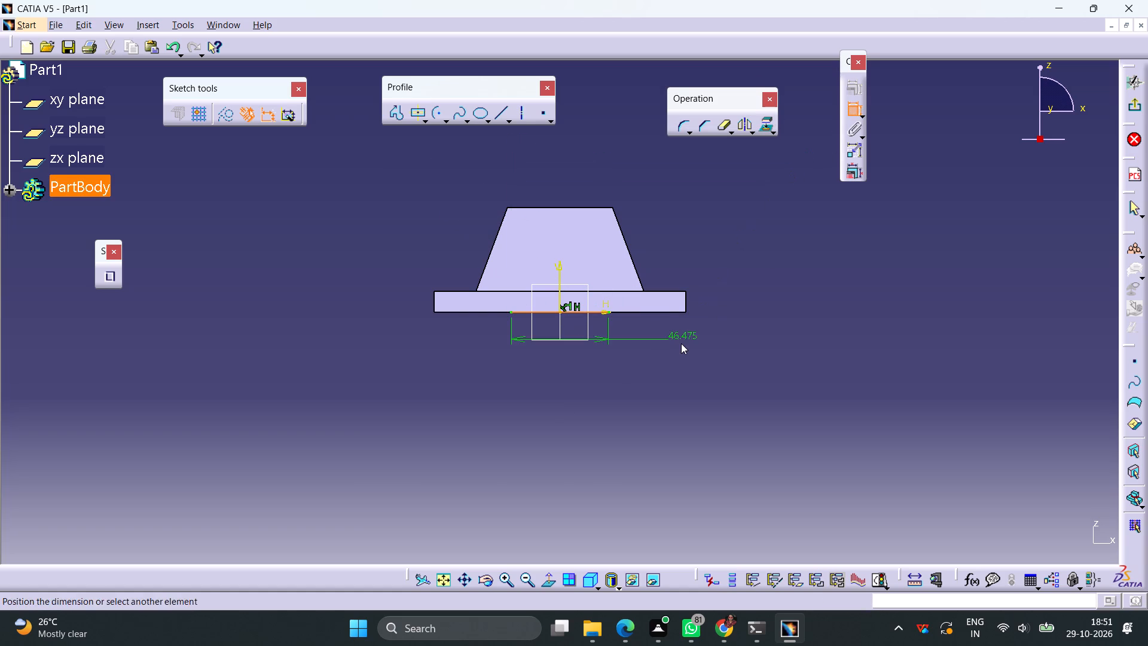
click(681, 343)
double_click(687, 340)
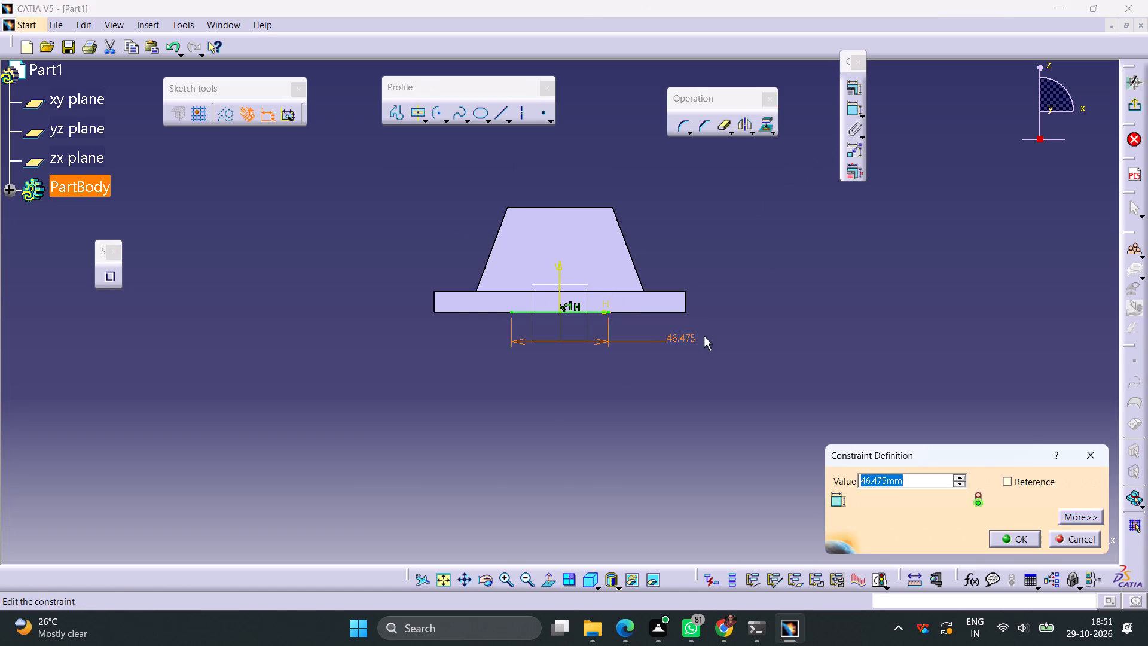
text(30)
key(Return)
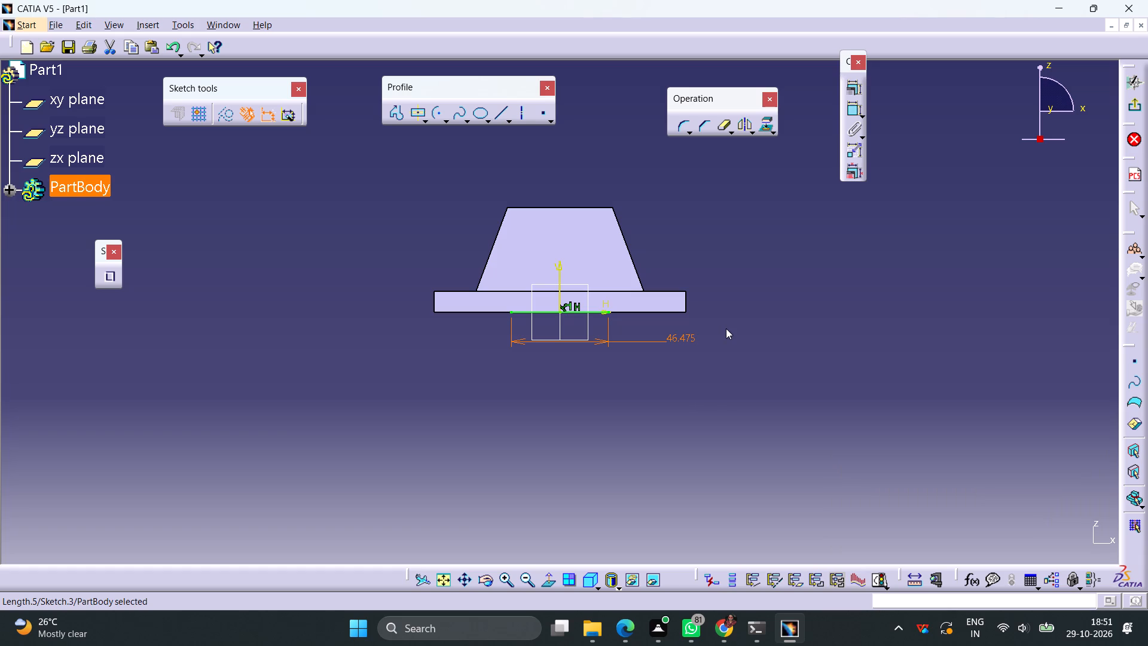
Draw a one-sided vertical line upward from near the 30 mm line's right end and dimension its length to 10 mm.
click(493, 116)
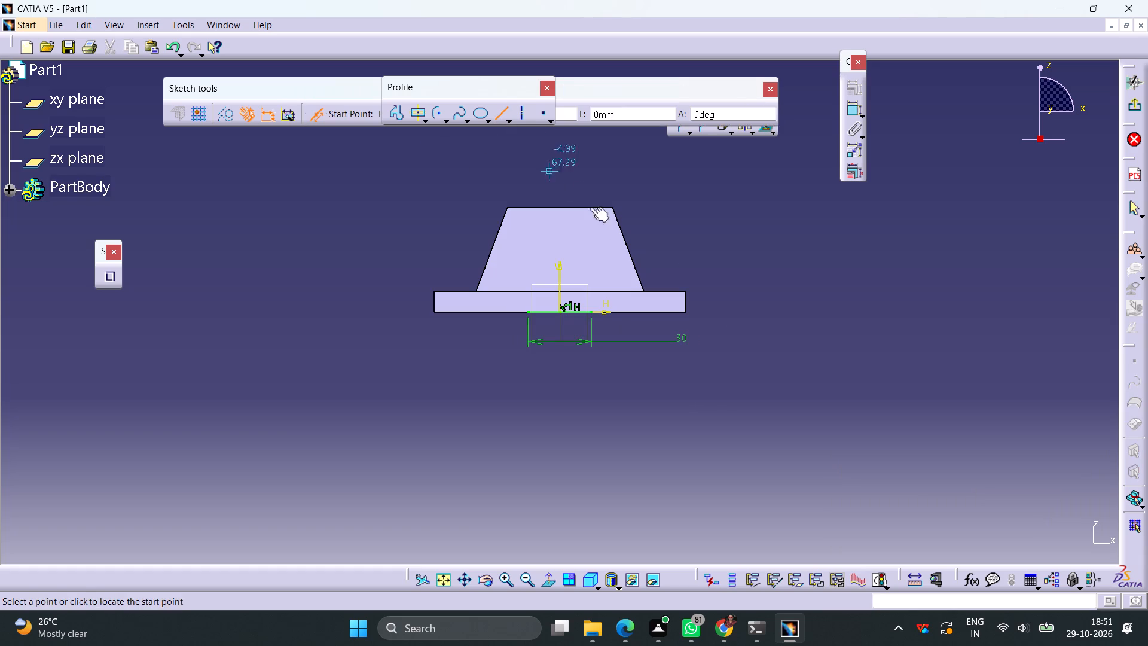
click(591, 315)
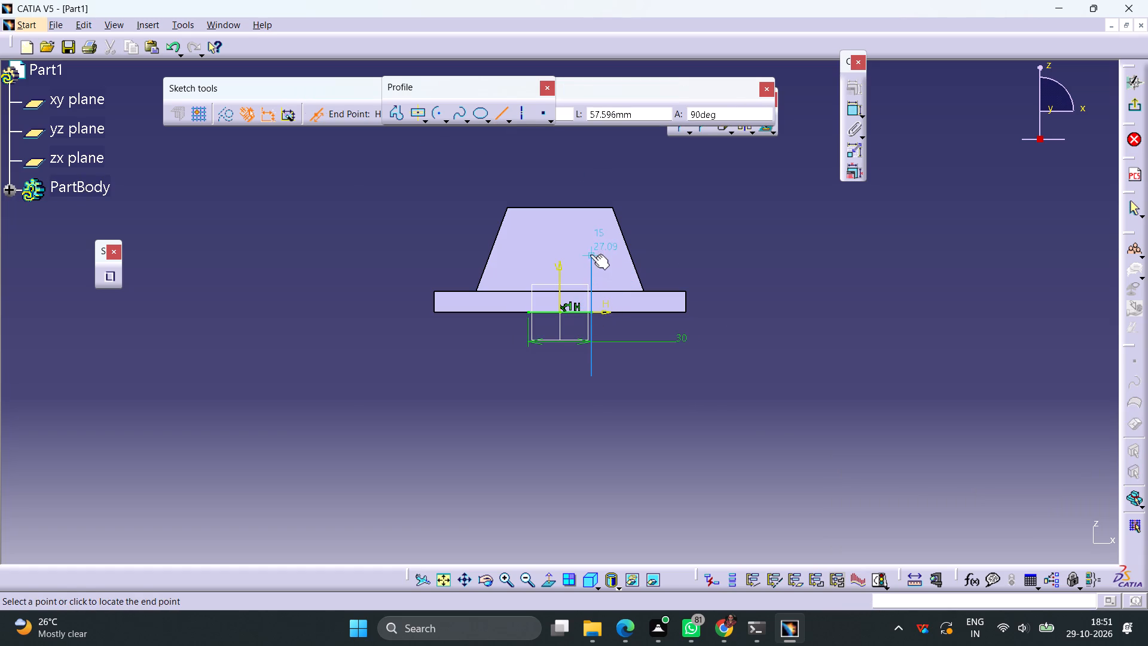
click(312, 121)
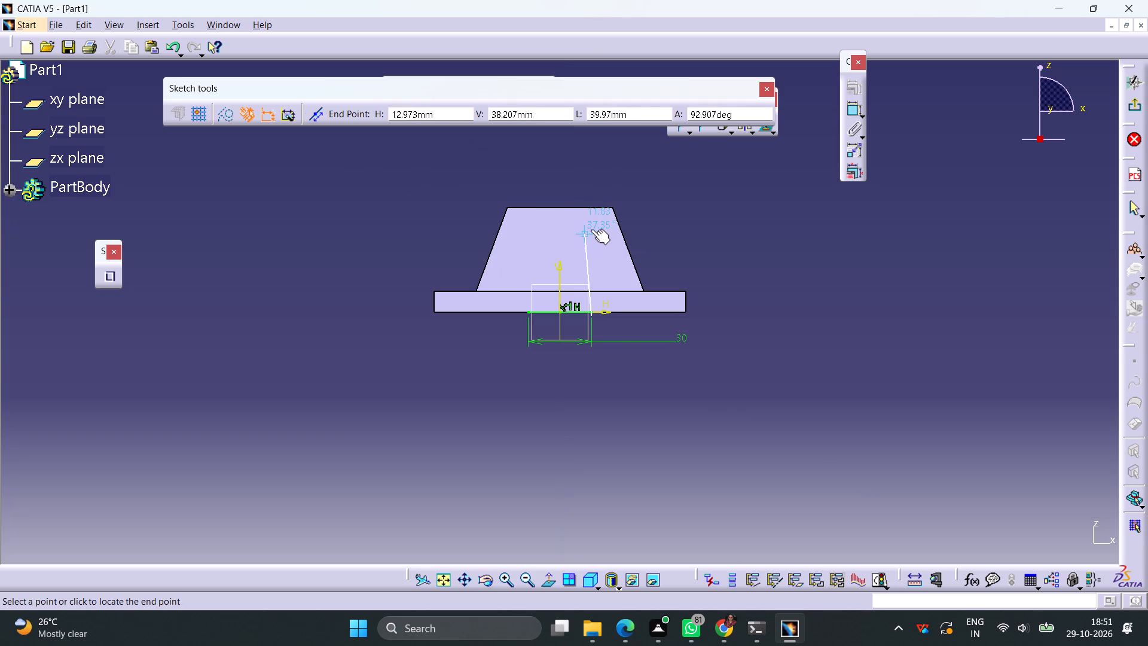
click(591, 228)
click(845, 109)
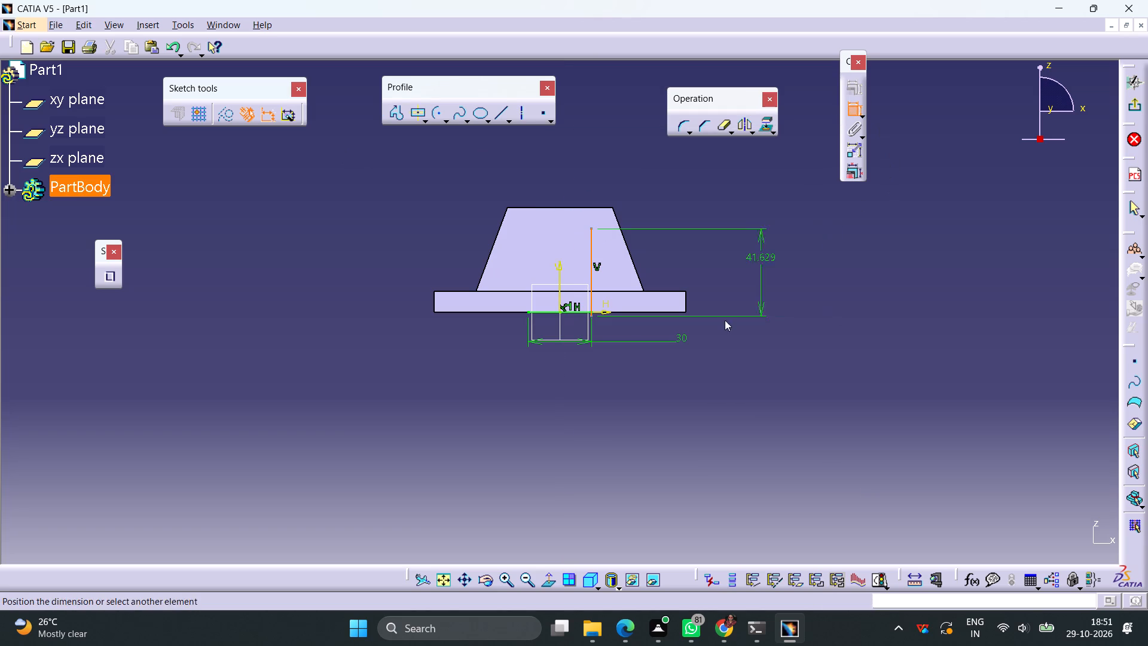
click(651, 368)
double_click(658, 365)
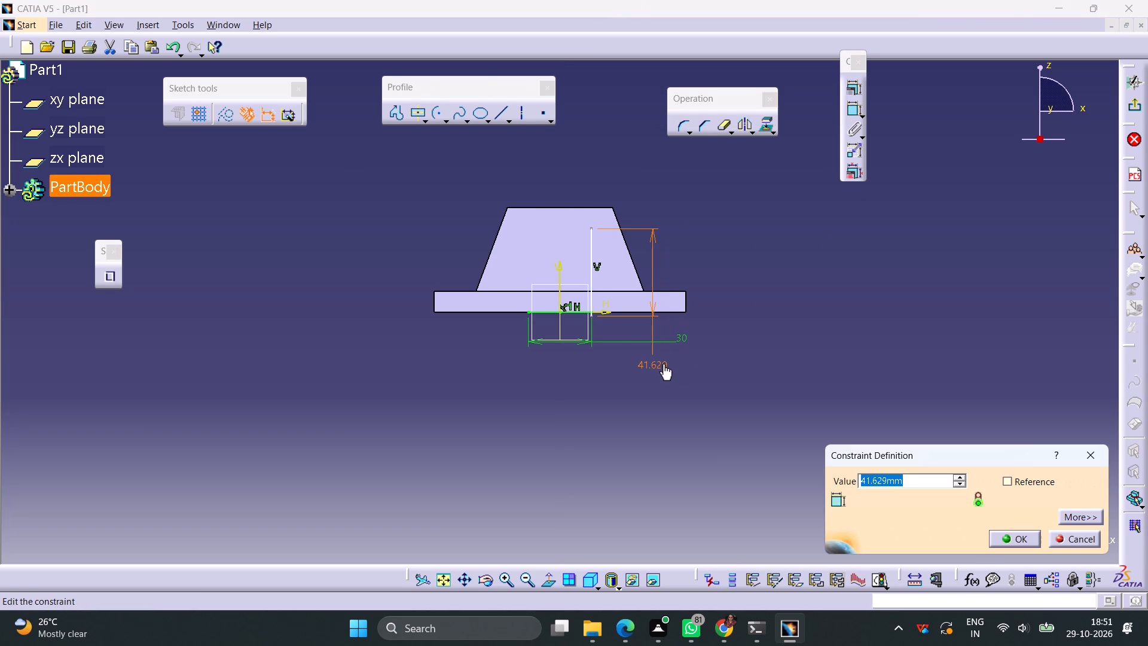
text(10)
key(Return)
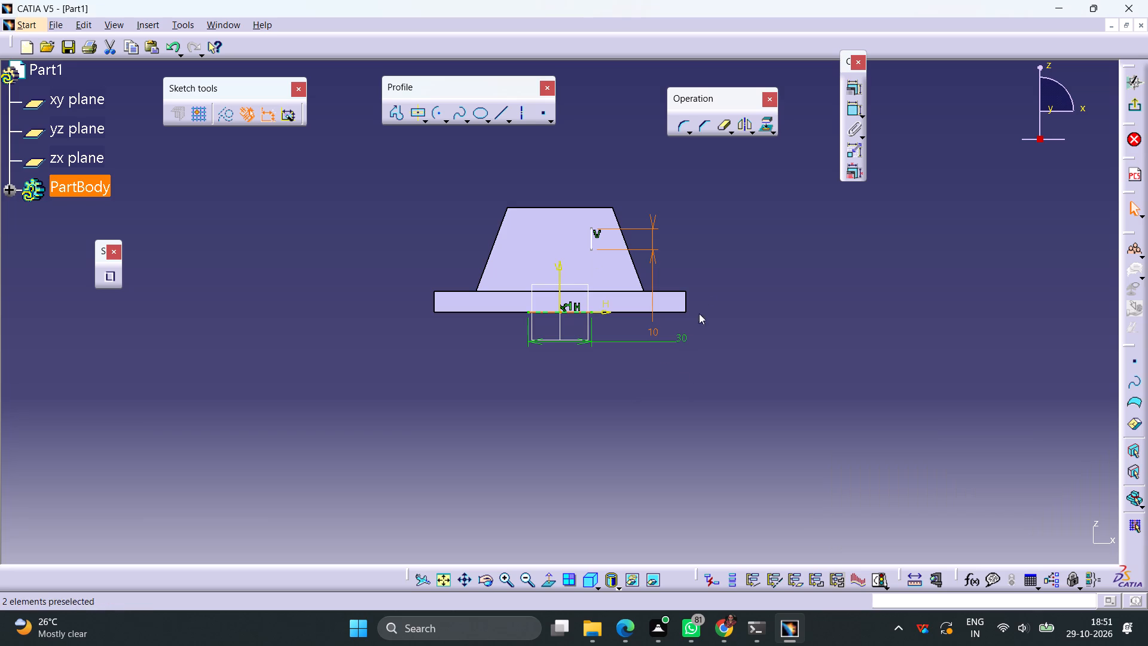
click(713, 290)
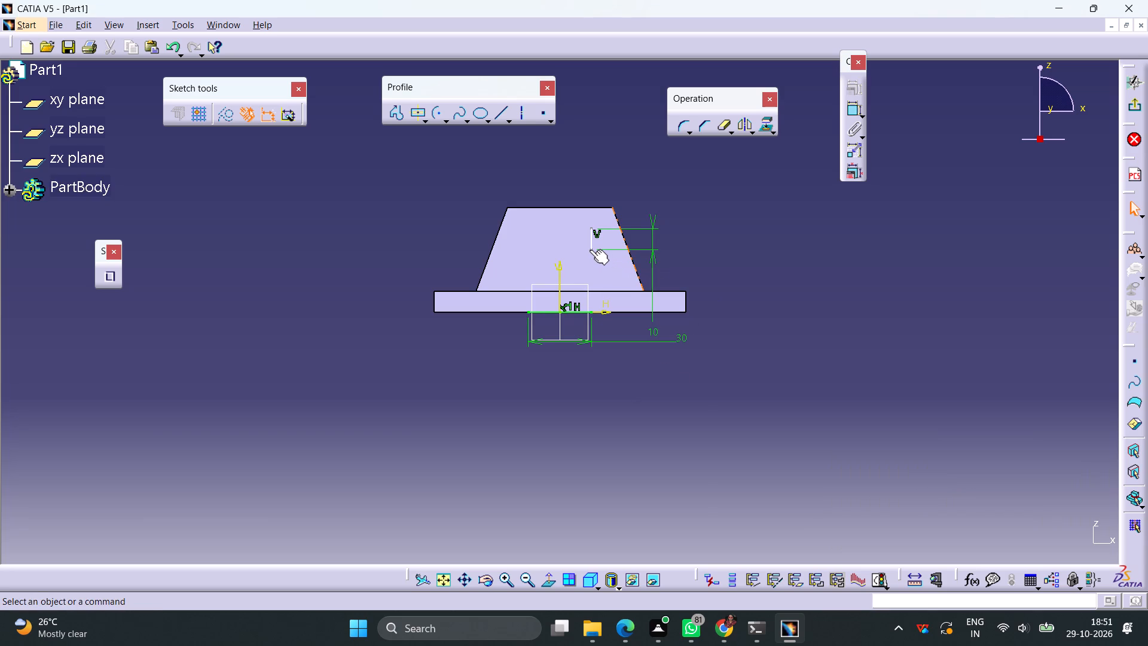
Make the vertical line's lower endpoint coincident with the 30 mm line's right endpoint.
click(591, 249)
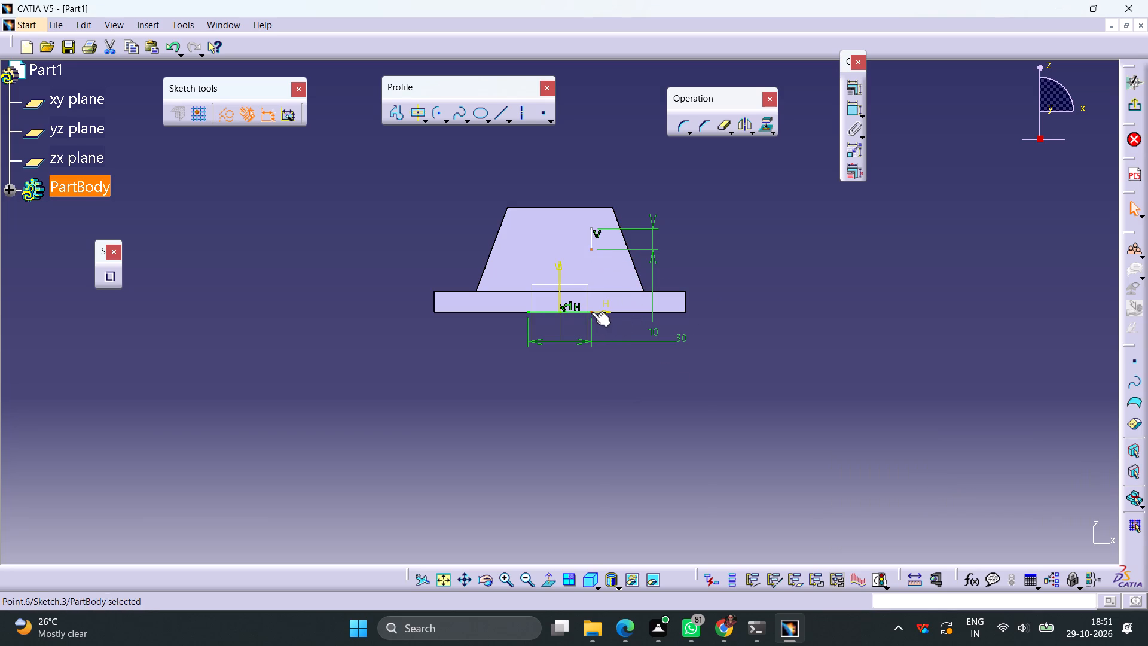
ctrl+click(591, 312)
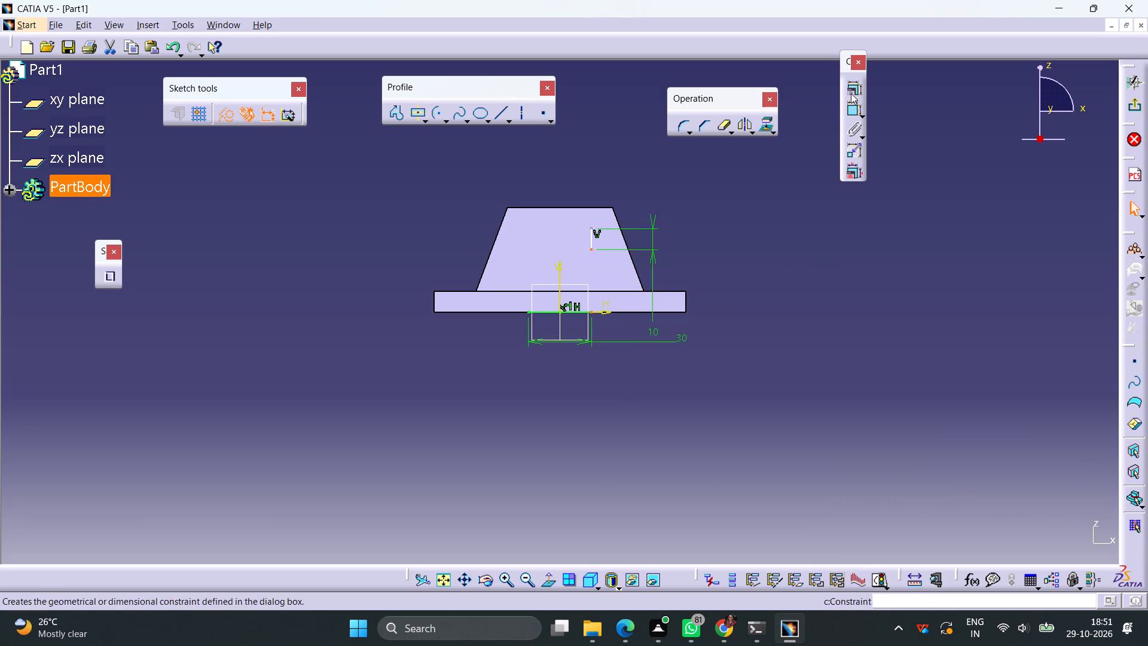
click(851, 93)
click(1066, 333)
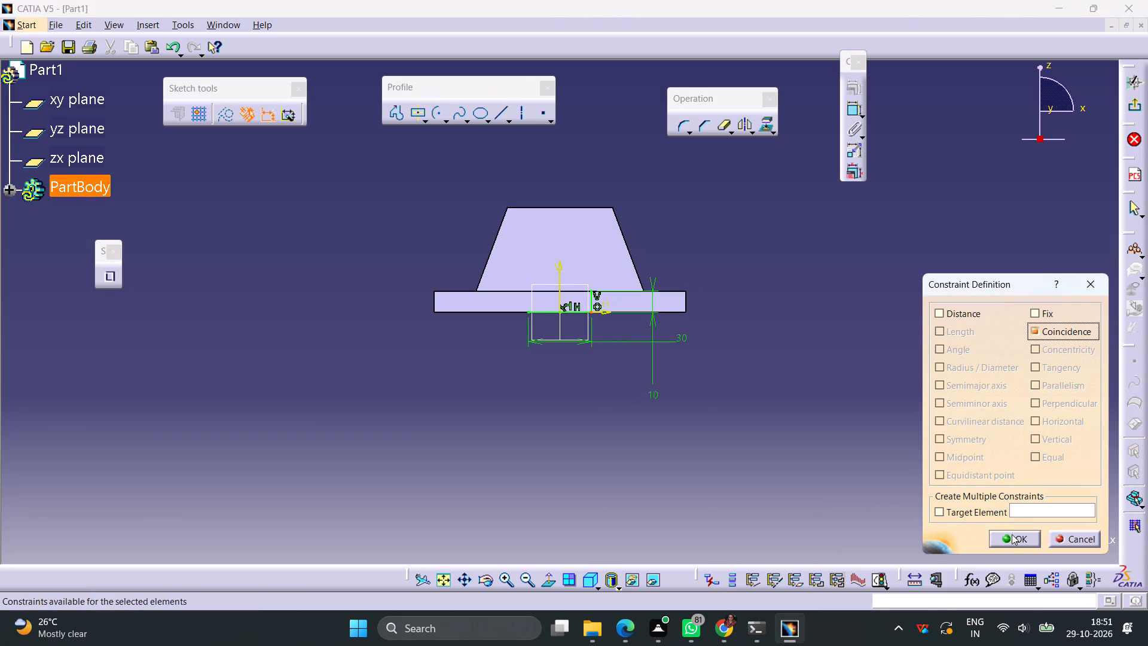
click(1012, 541)
click(878, 411)
Draw a vertical line upward from the 30 mm line's left endpoint and dimension its length to 10 mm.
click(494, 114)
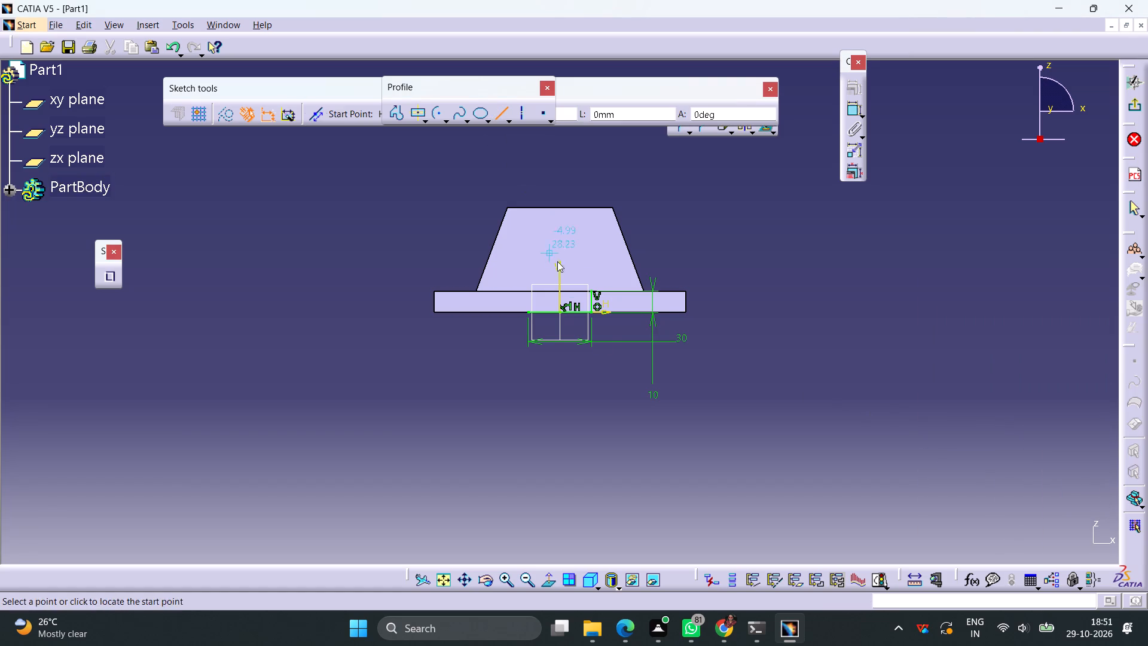
click(528, 311)
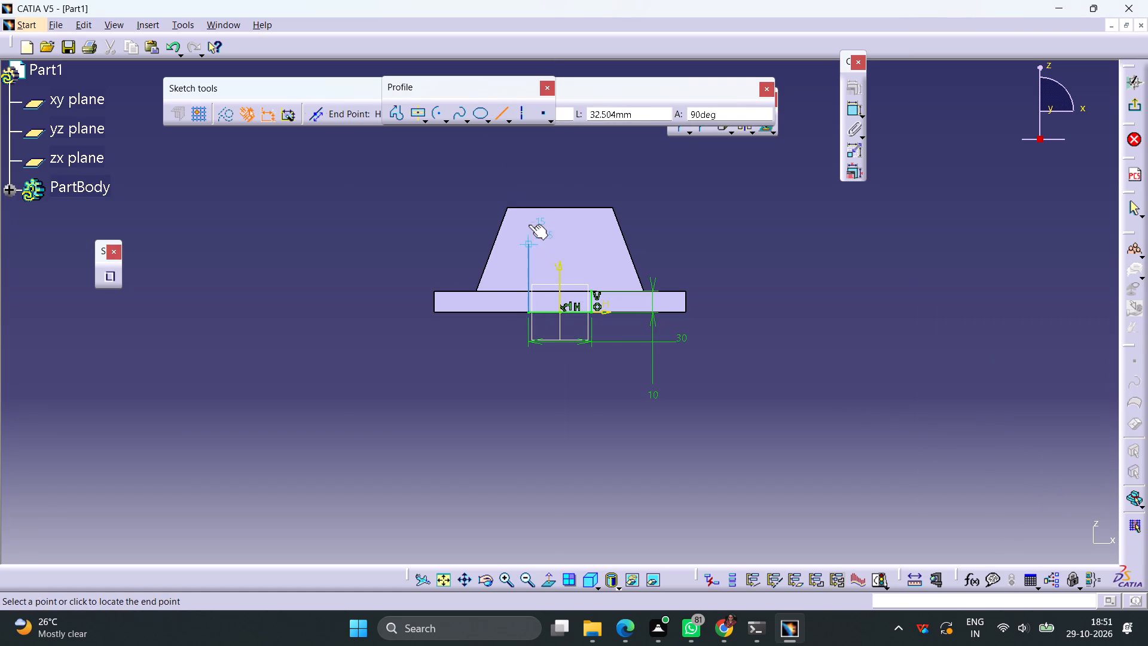
click(529, 181)
click(849, 111)
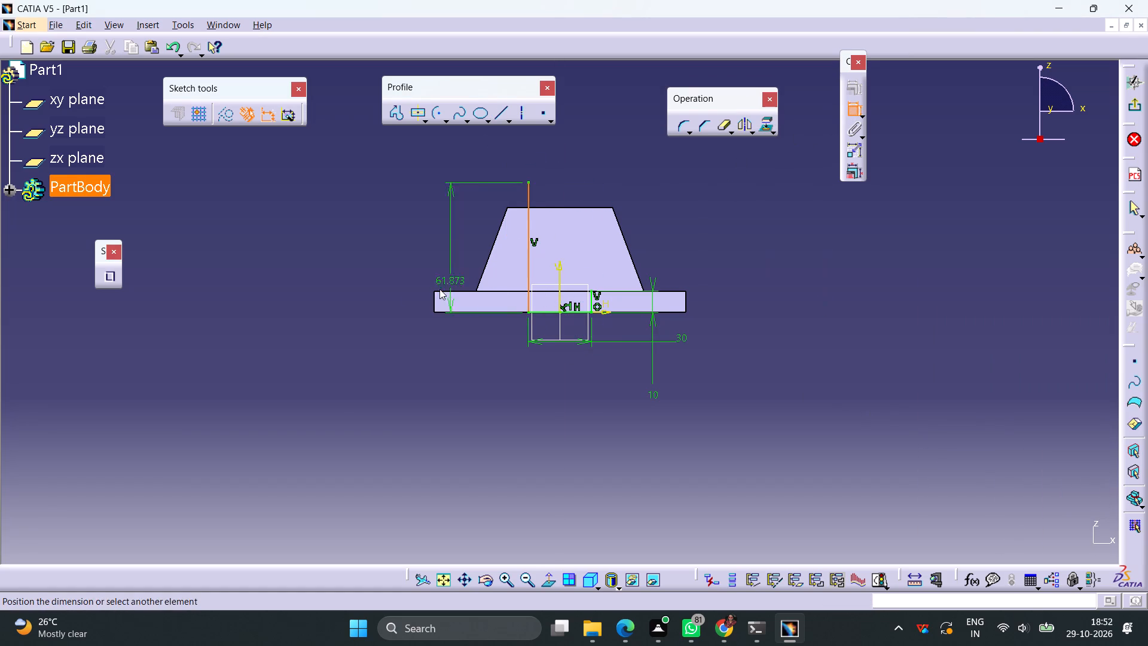
click(397, 297)
double_click(404, 291)
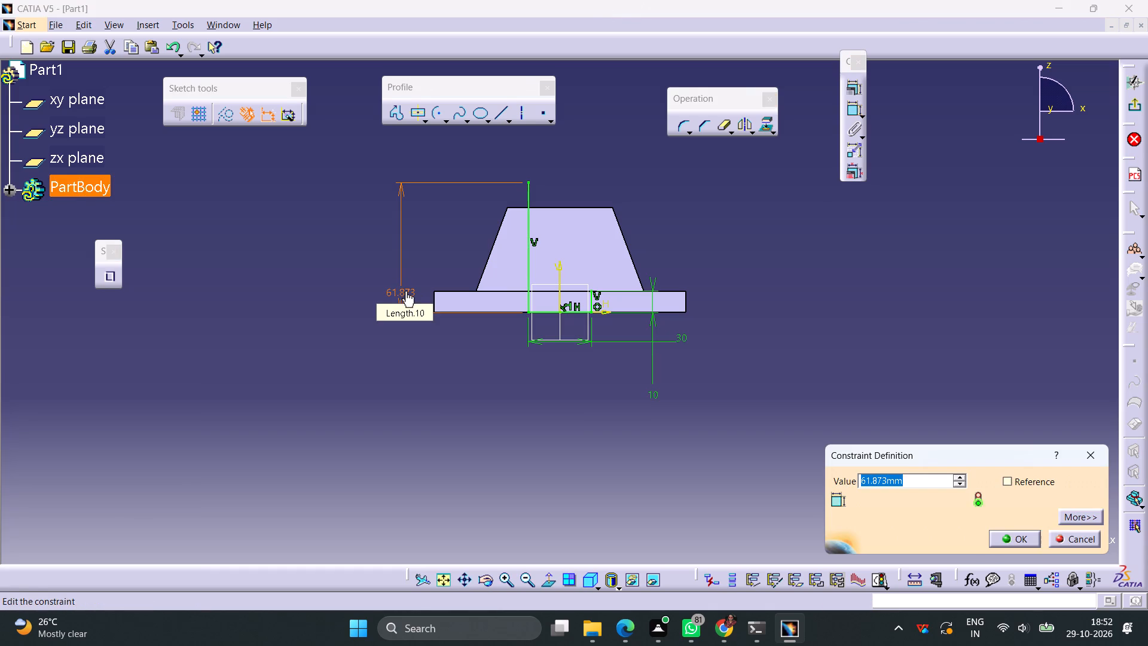
text(10)
key(Return)
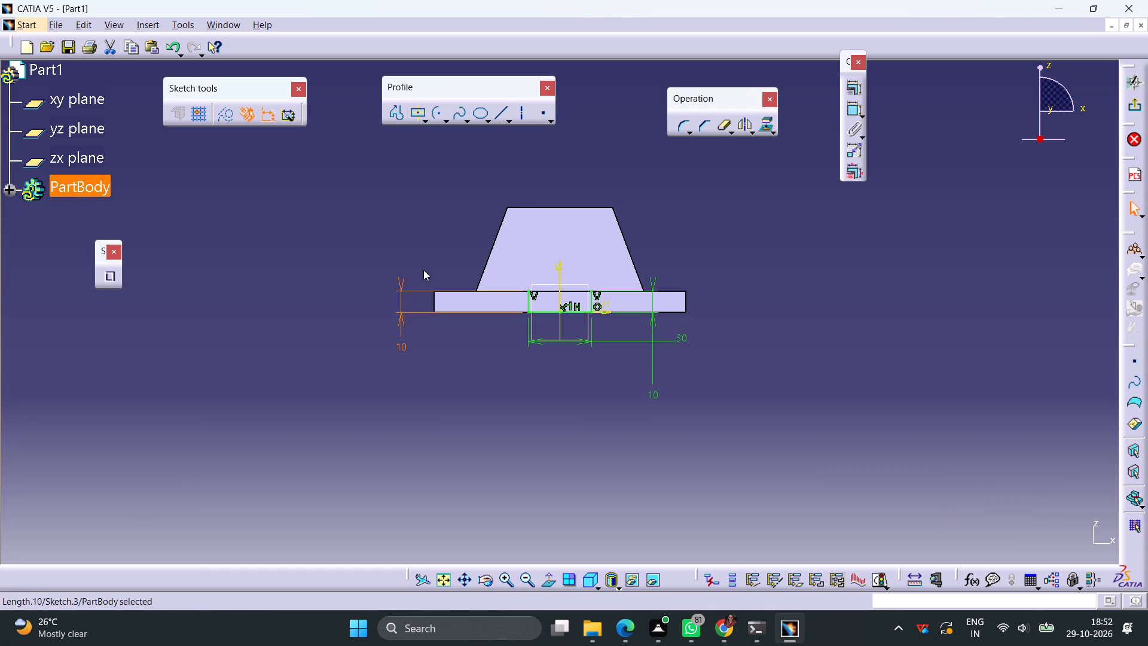
Close the profile with a three-point arc of about 15 mm radius joining the vertical lines' upper endpoints, and exit the sketch.
click(445, 120)
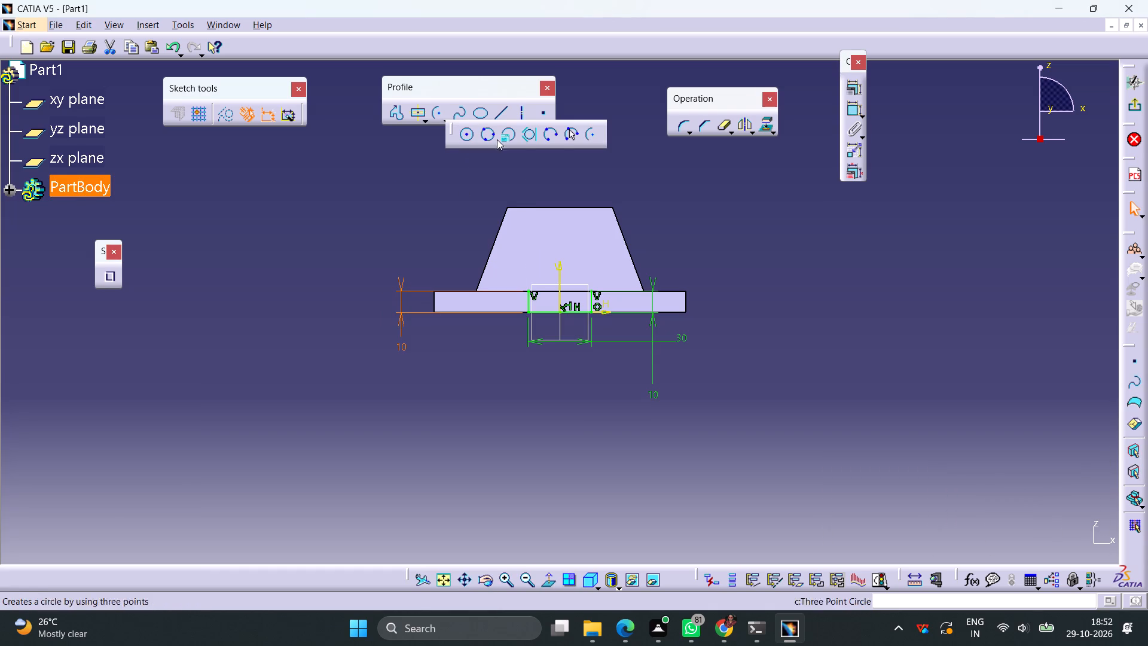
click(572, 136)
ctrl+middle_drag(552, 307, 564, 200)
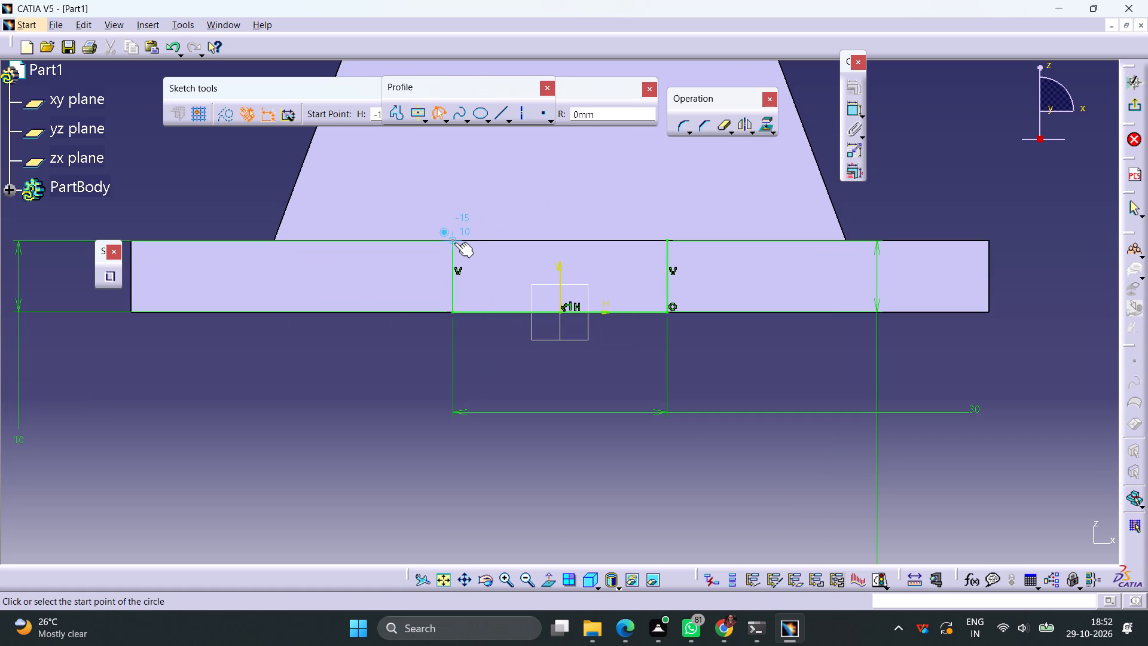
click(454, 242)
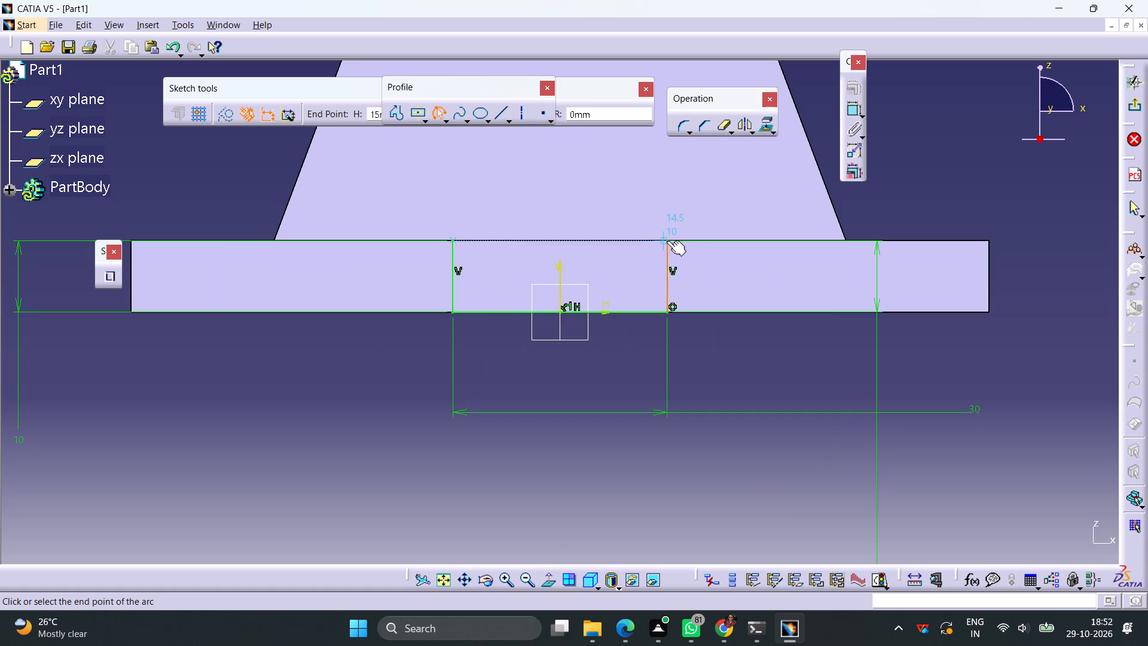
click(667, 240)
ctrl+middle_drag(587, 160, 587, 195)
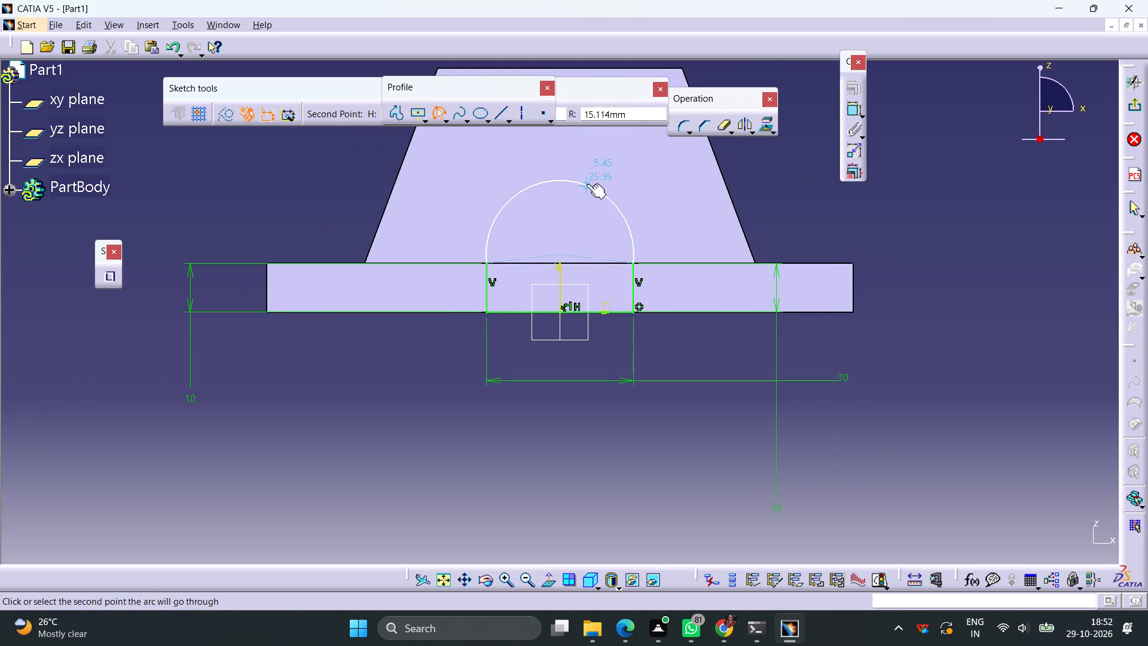
click(581, 191)
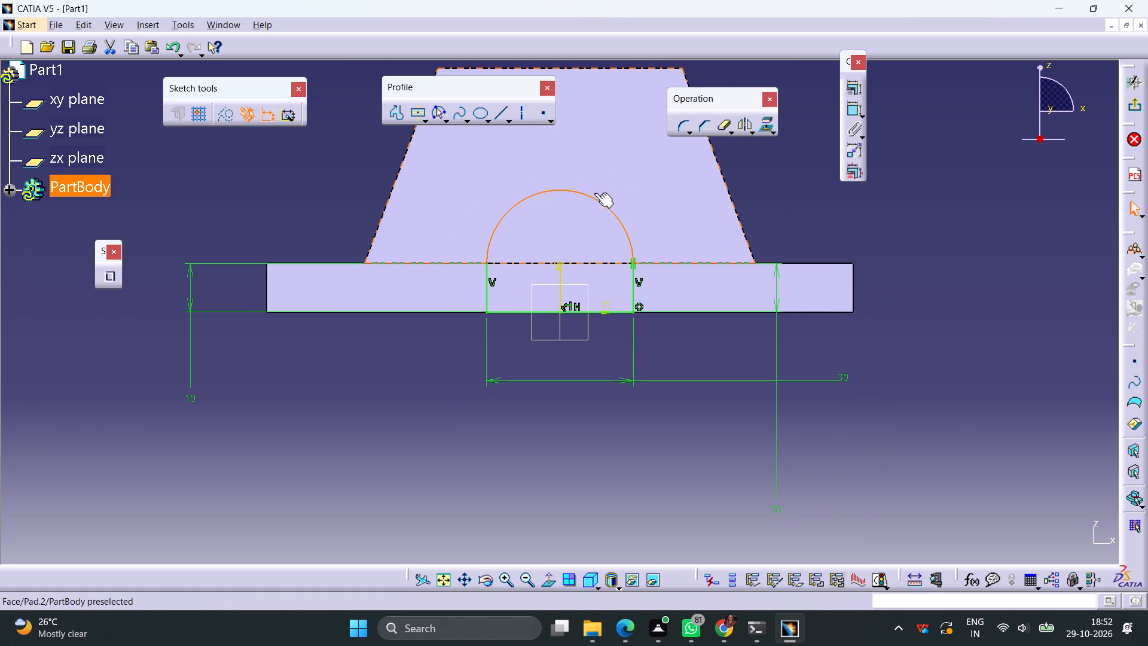
click(840, 186)
click(793, 206)
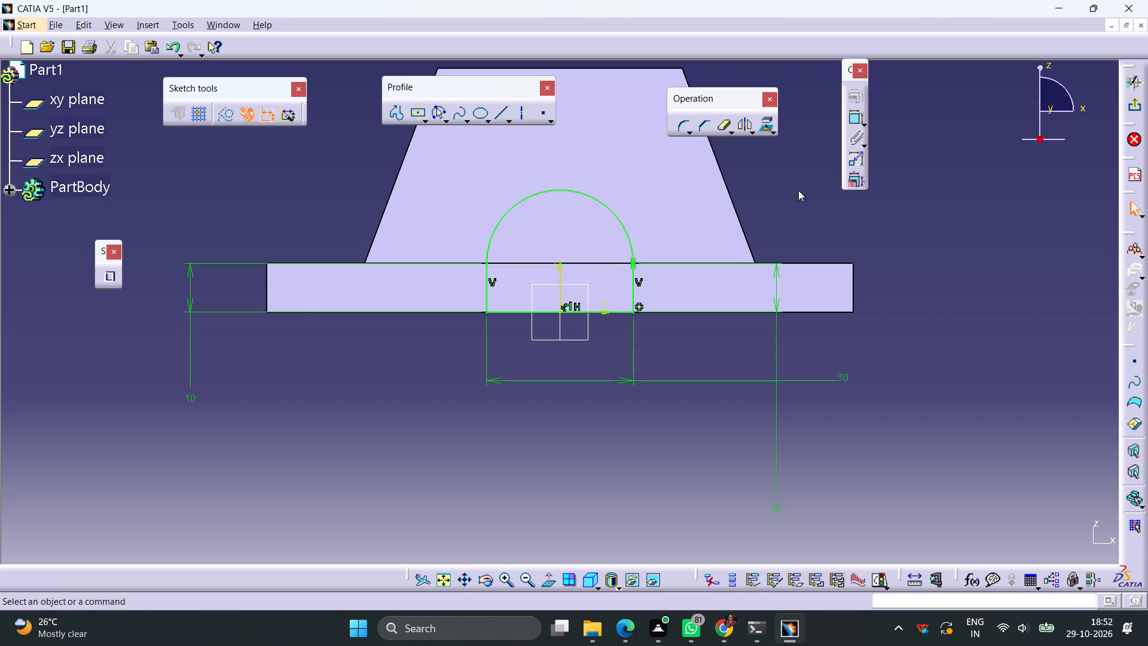
ctrl+middle_drag(798, 192, 794, 233)
click(1131, 108)
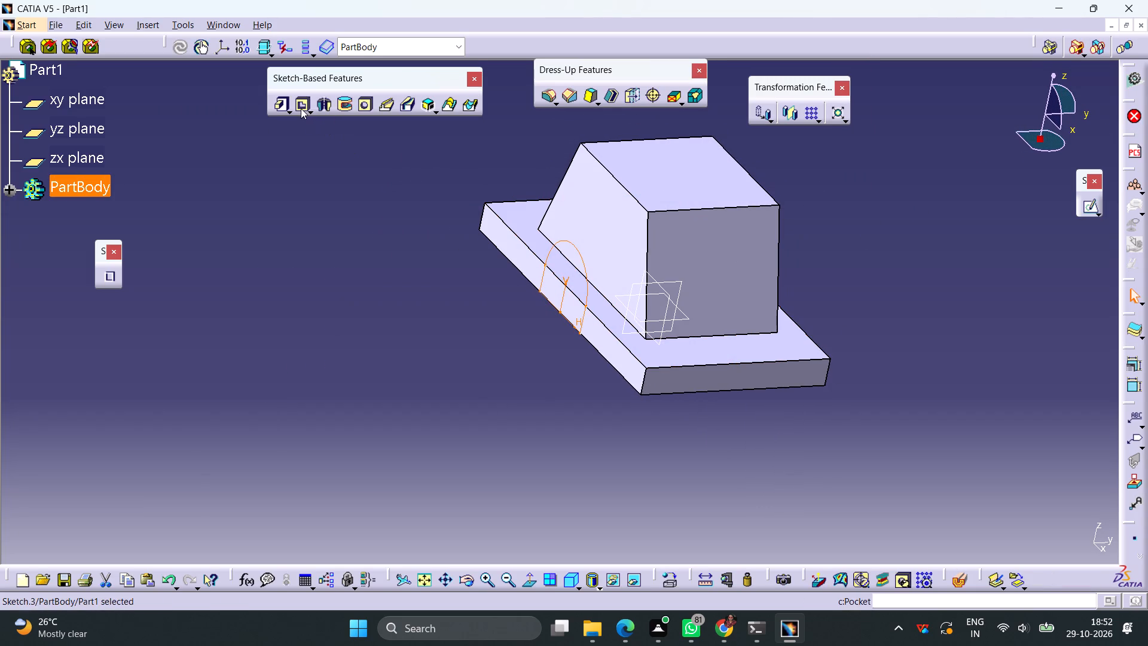
Pocket the arched profile through the plate and block with the limit type Up to last.
click(301, 108)
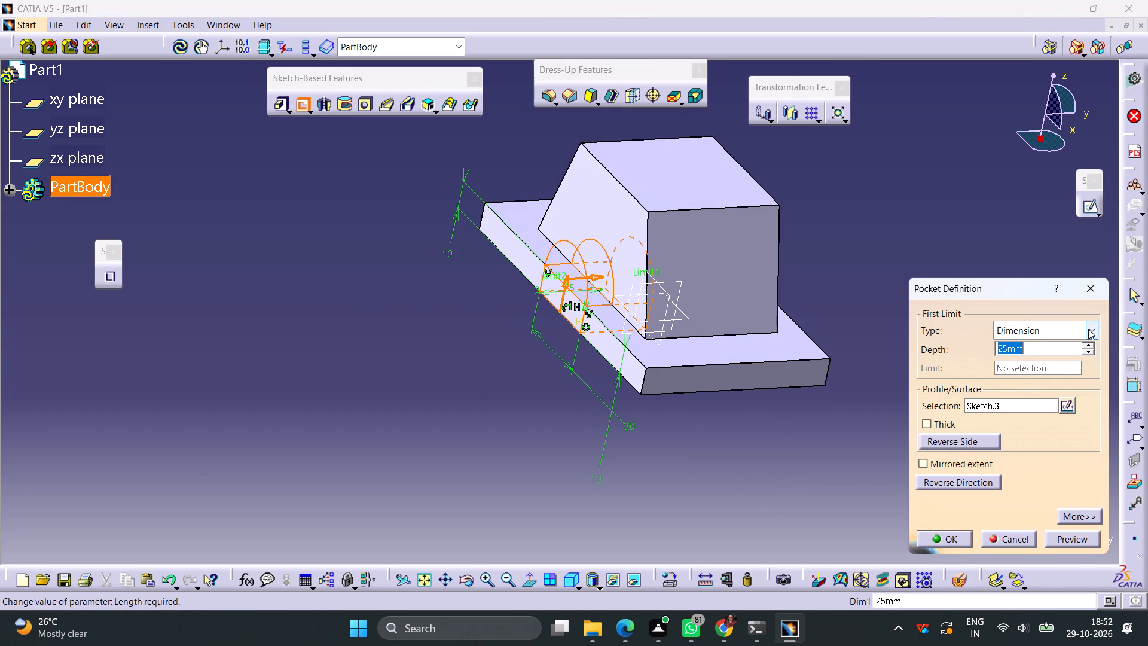
click(1088, 329)
click(1027, 380)
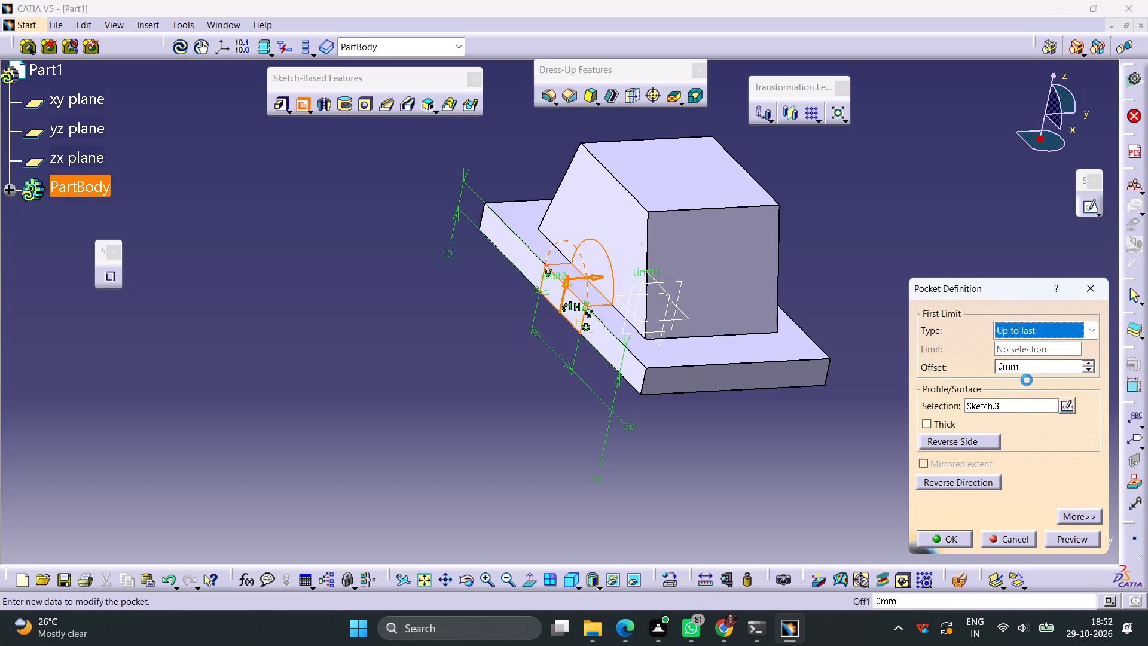
click(963, 538)
click(897, 473)
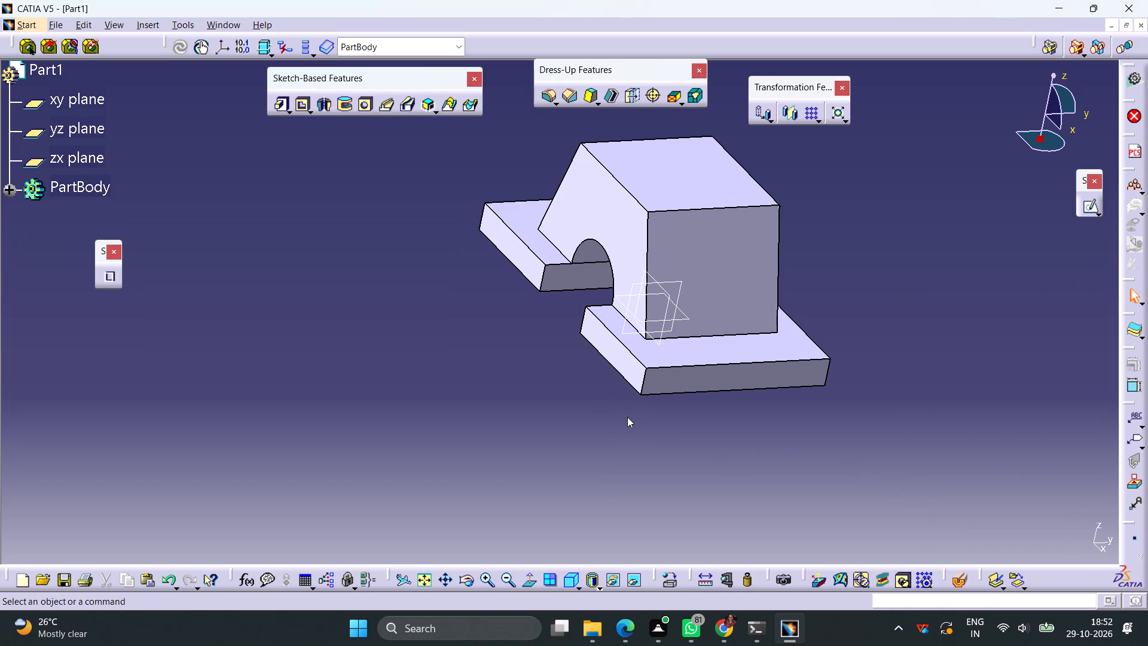
Start a sketch on the block's front trapezoidal face and draw a symmetrical horizontal line about 52 mm long, centred just above the top edge.
click(624, 233)
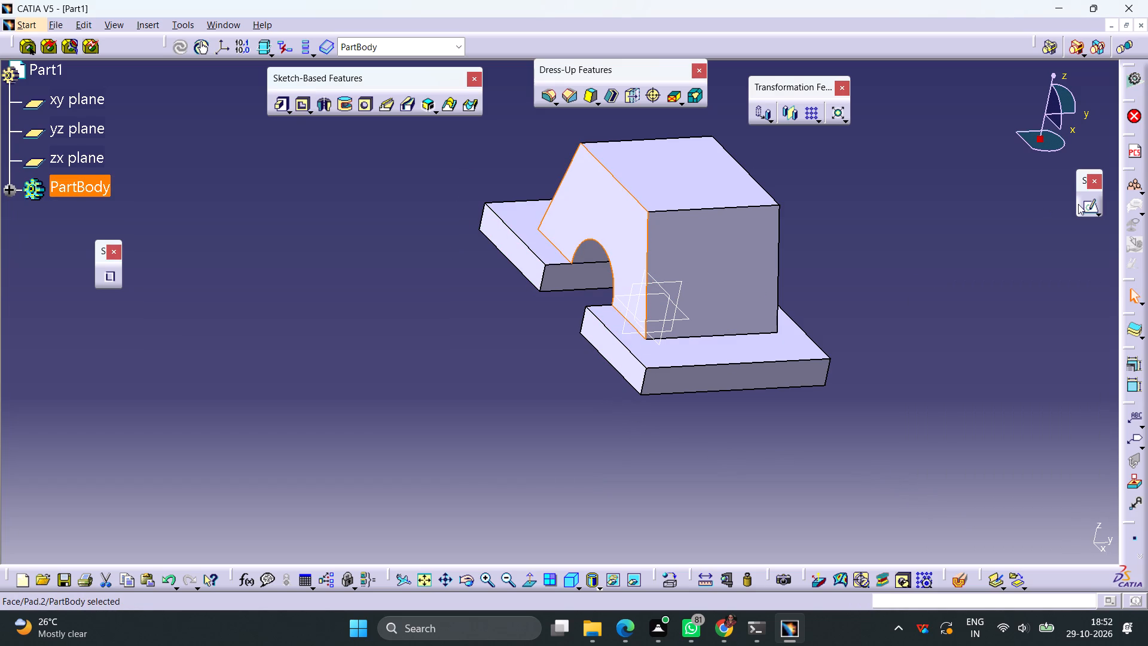
click(1089, 206)
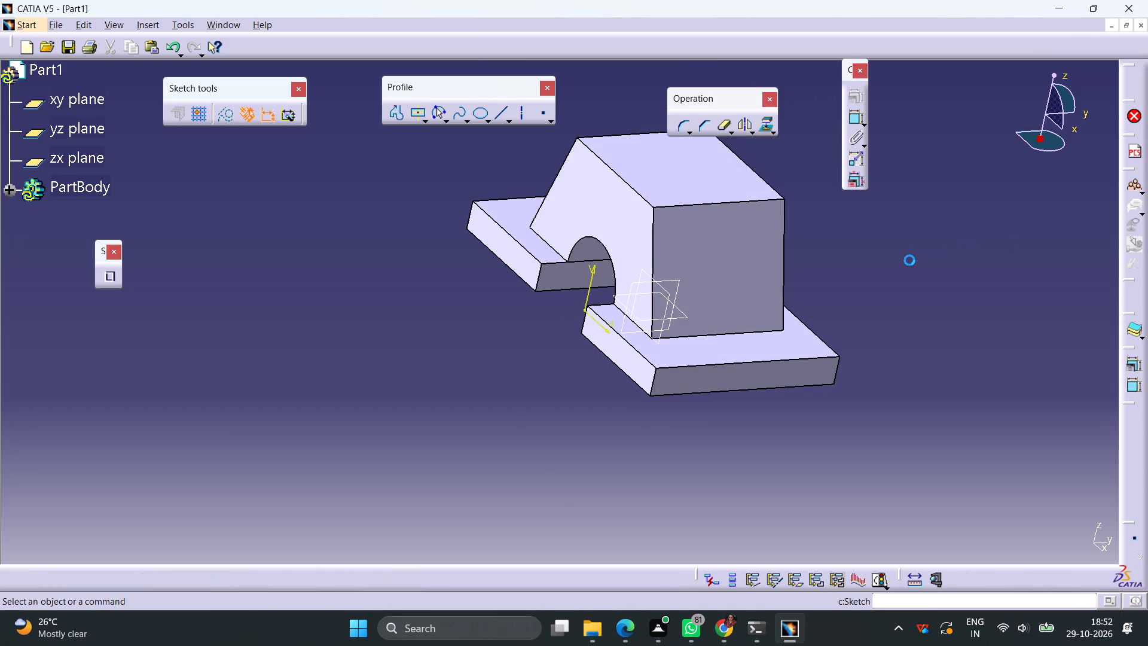
click(500, 114)
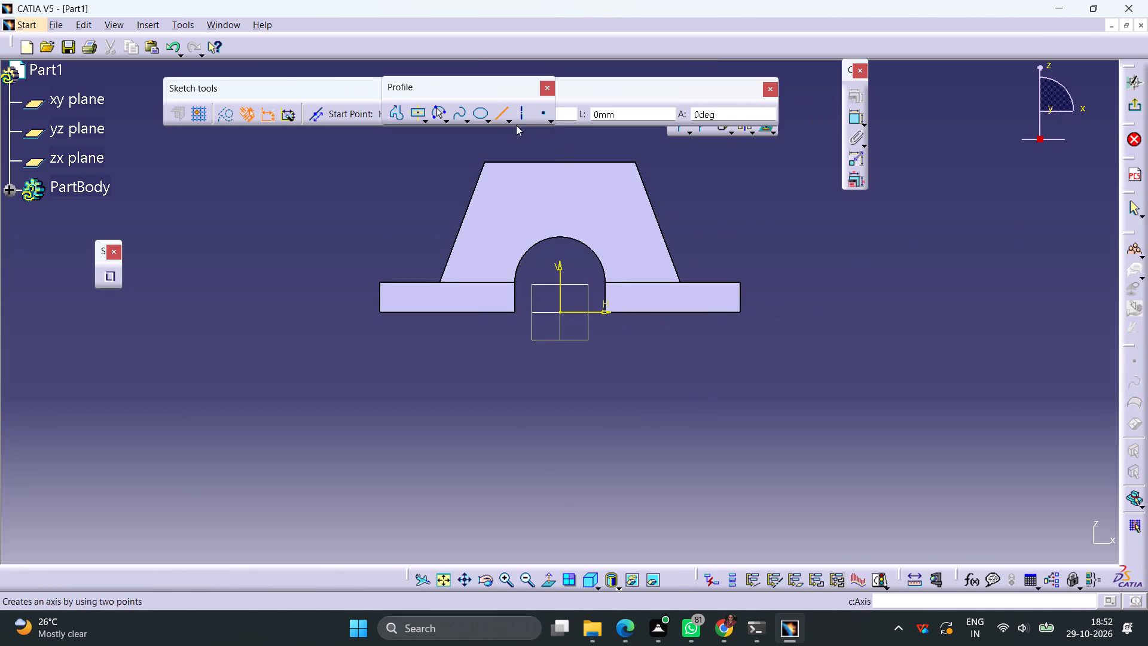
click(559, 156)
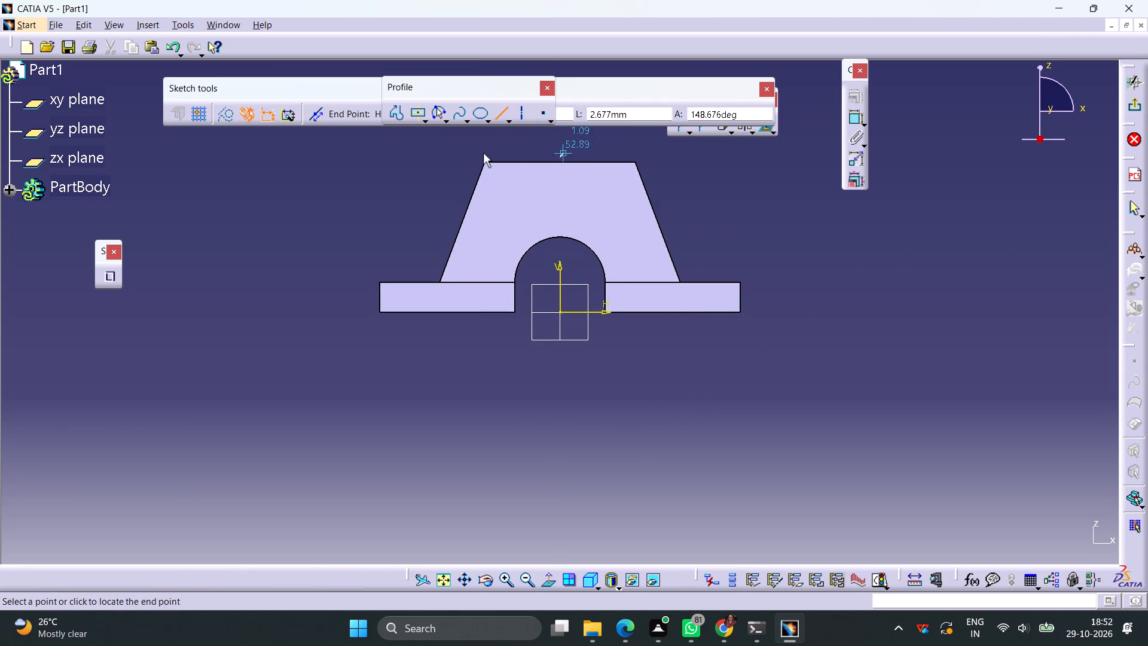
click(317, 116)
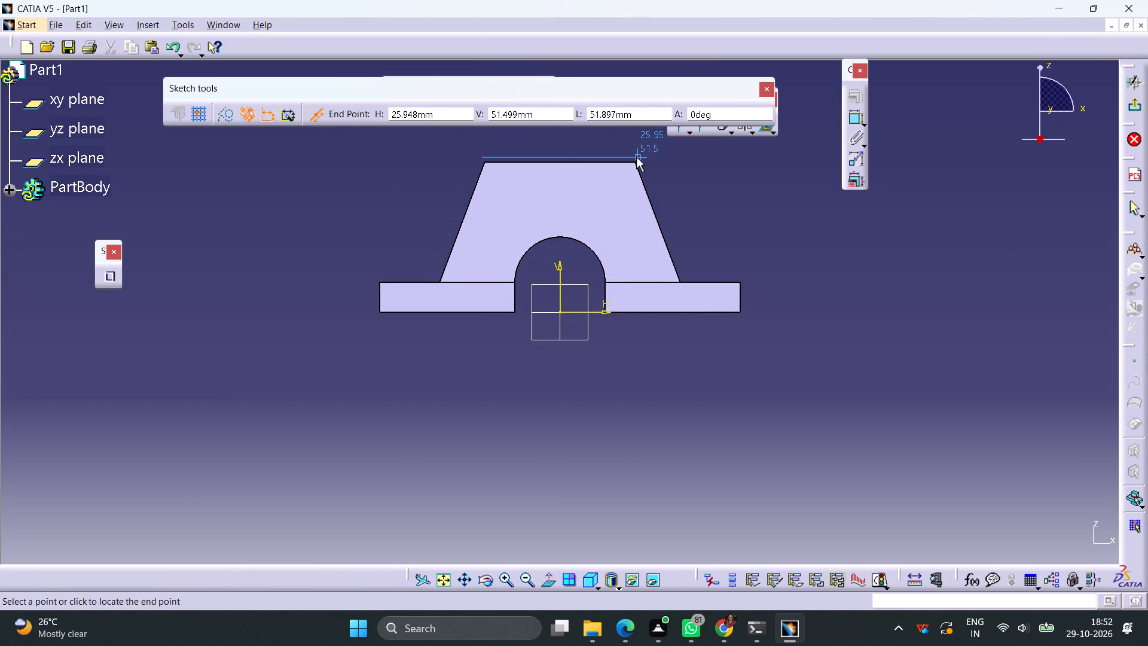
click(636, 157)
Dimension the horizontal line's length to 20 mm.
click(855, 120)
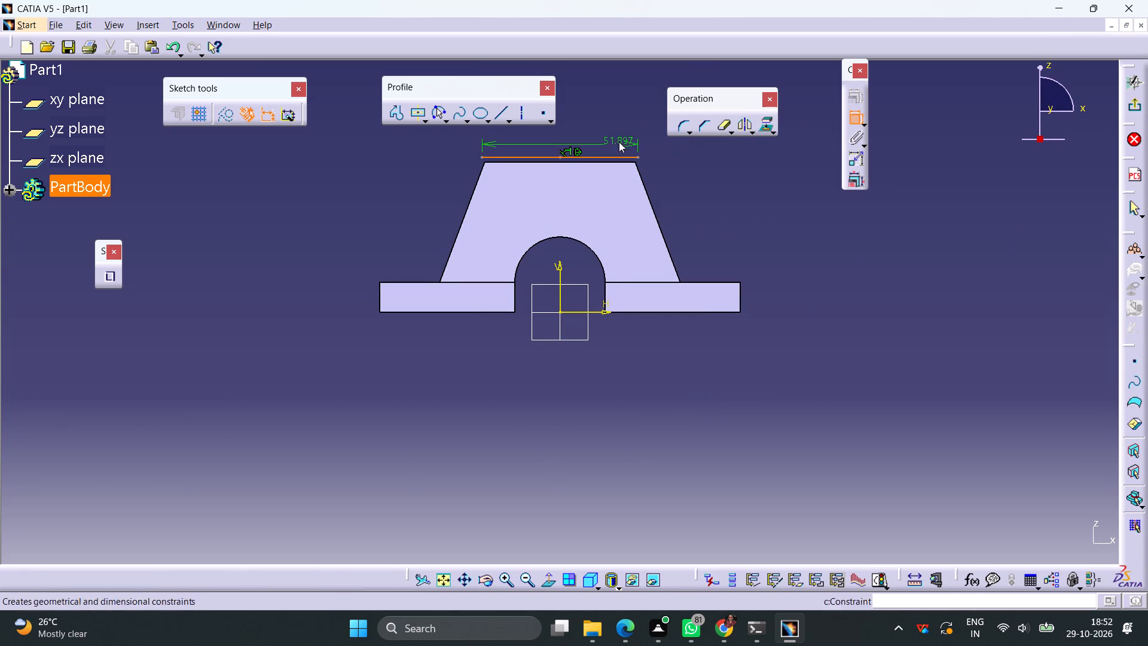
click(618, 138)
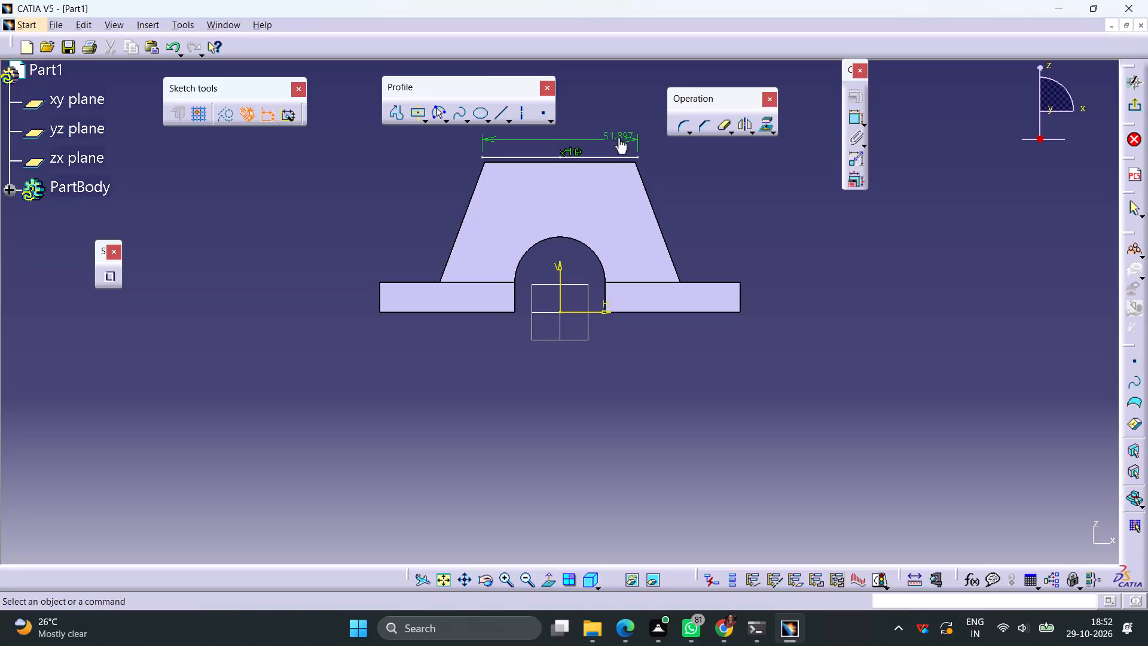
double_click(618, 135)
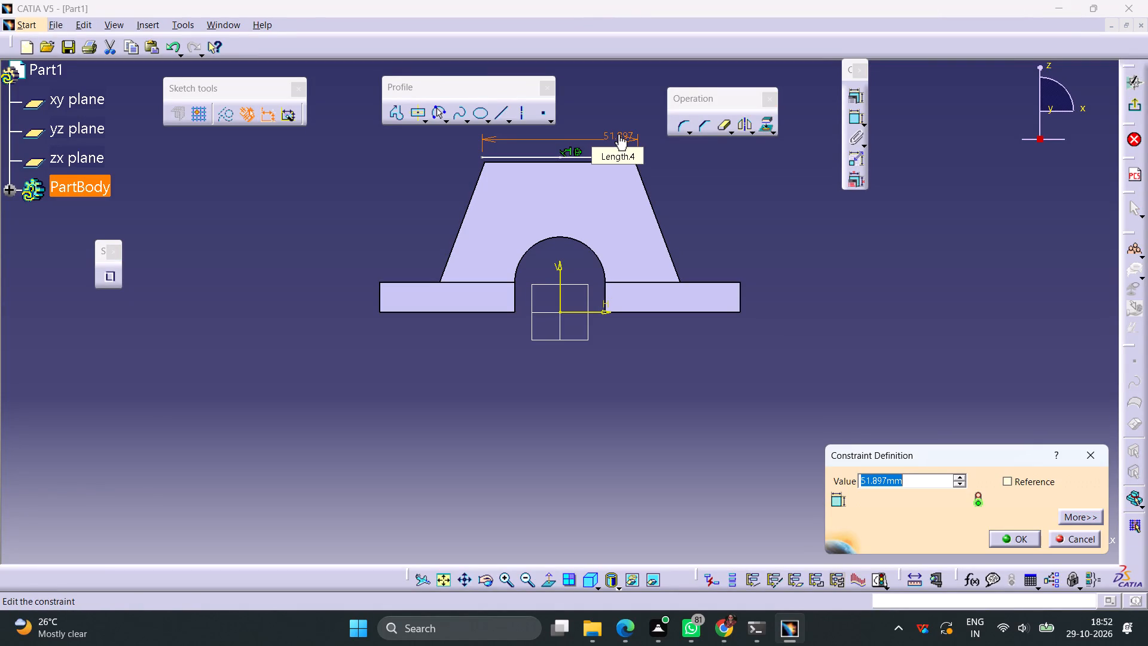
text(20)
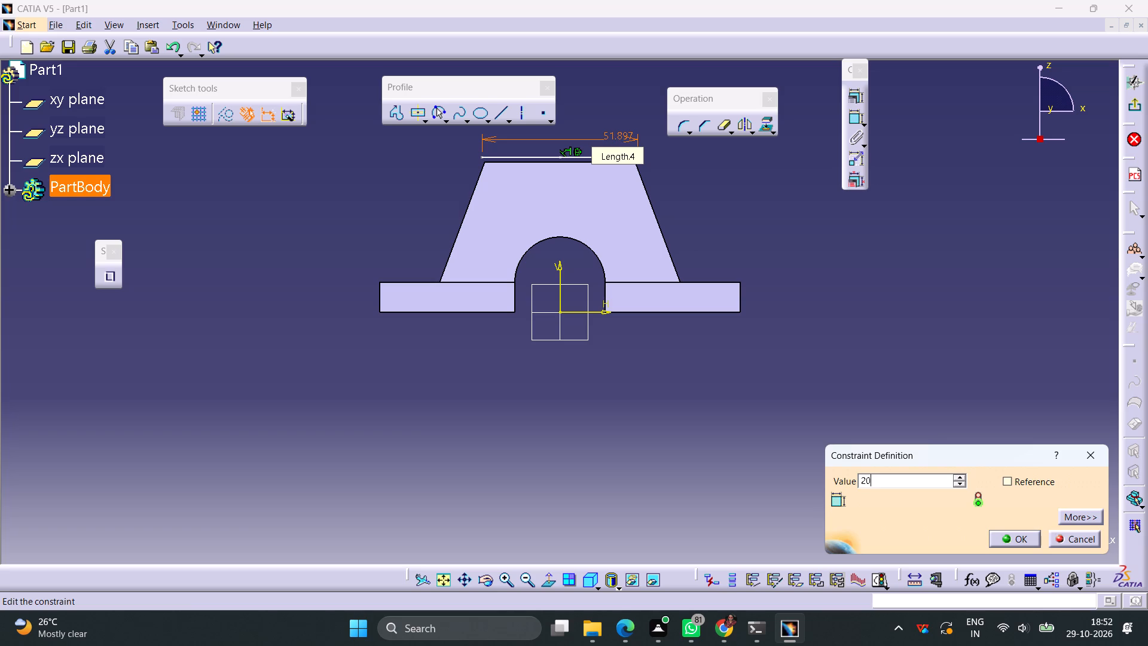
key(Return)
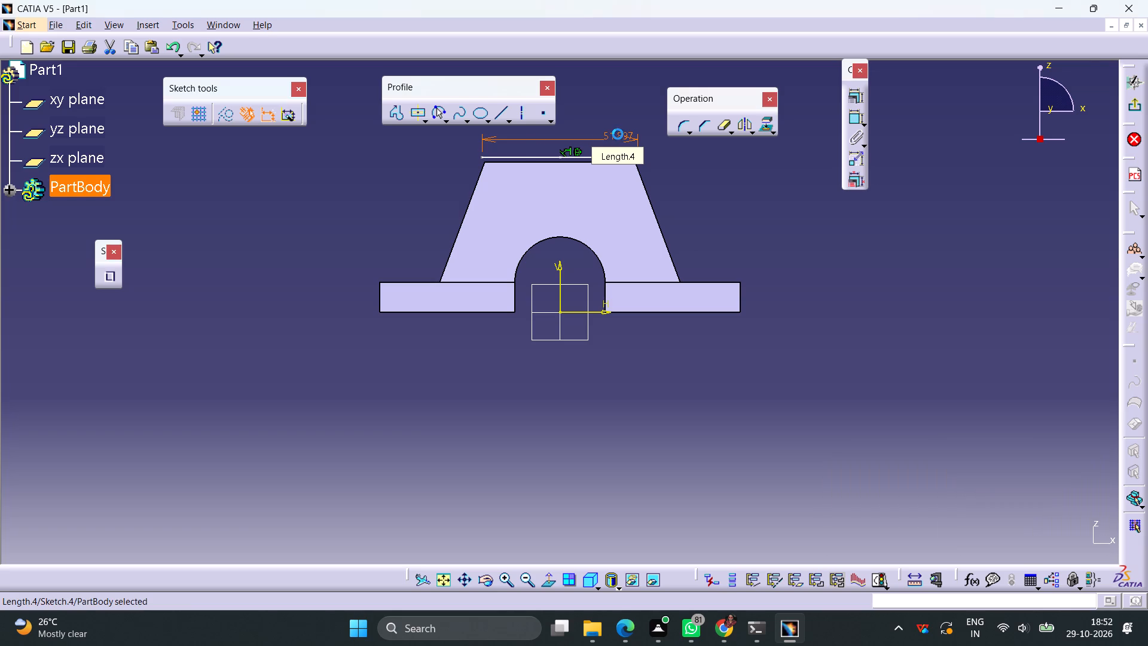
click(753, 218)
Make the 20 mm line coincident with the block's top edge.
click(575, 157)
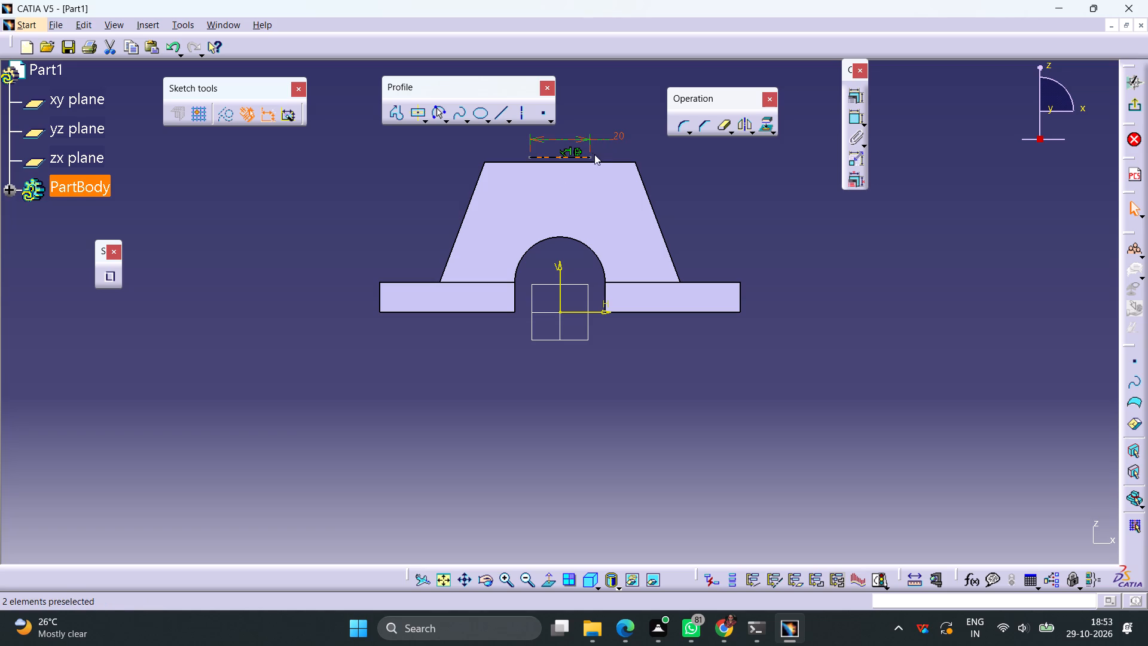
ctrl+click(617, 164)
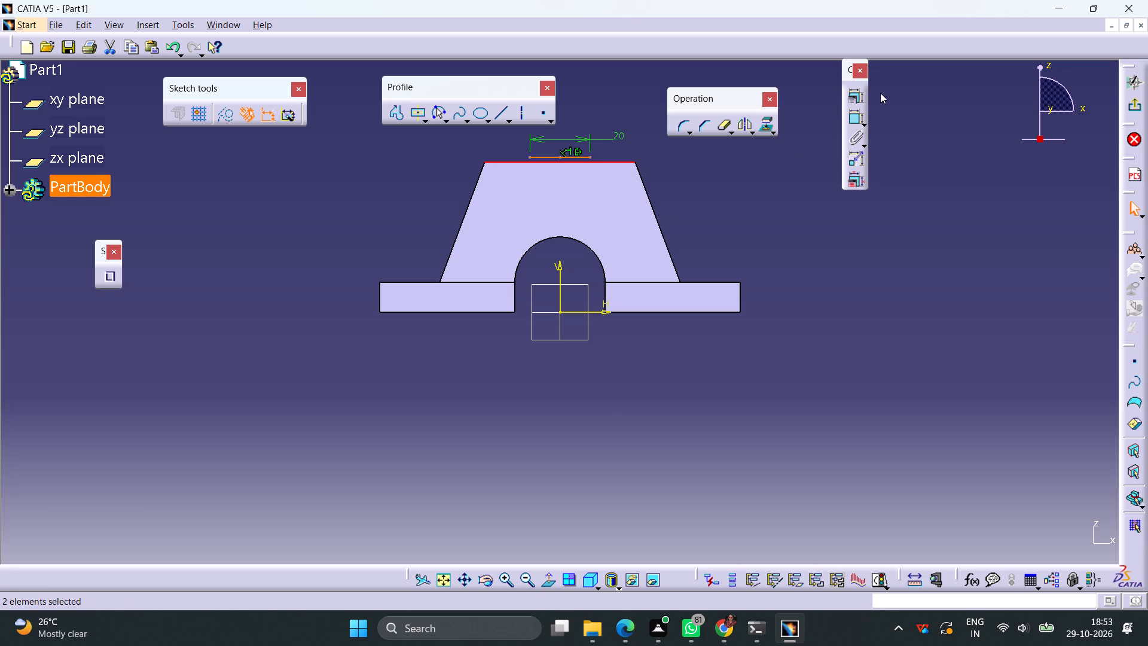
click(851, 94)
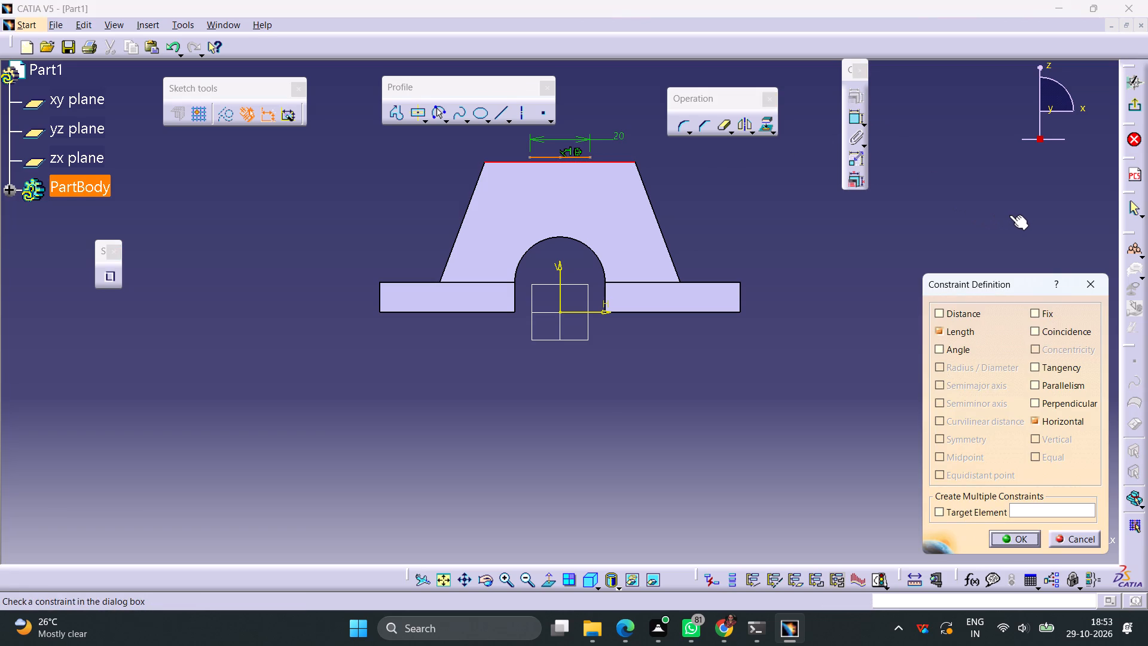
click(1061, 332)
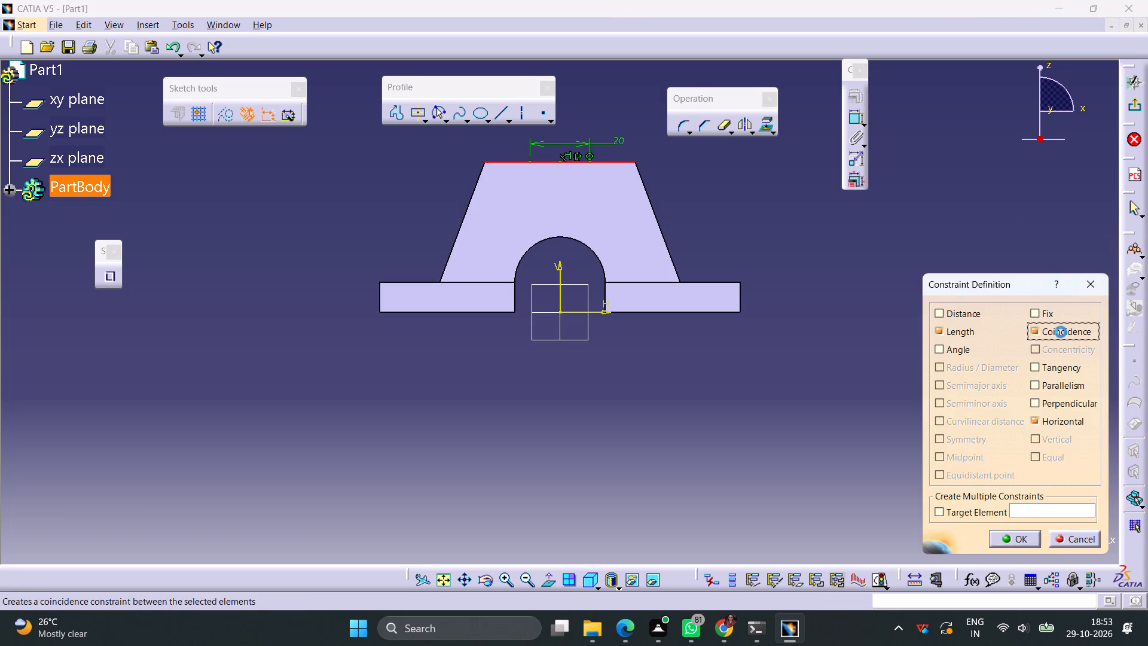
click(1027, 538)
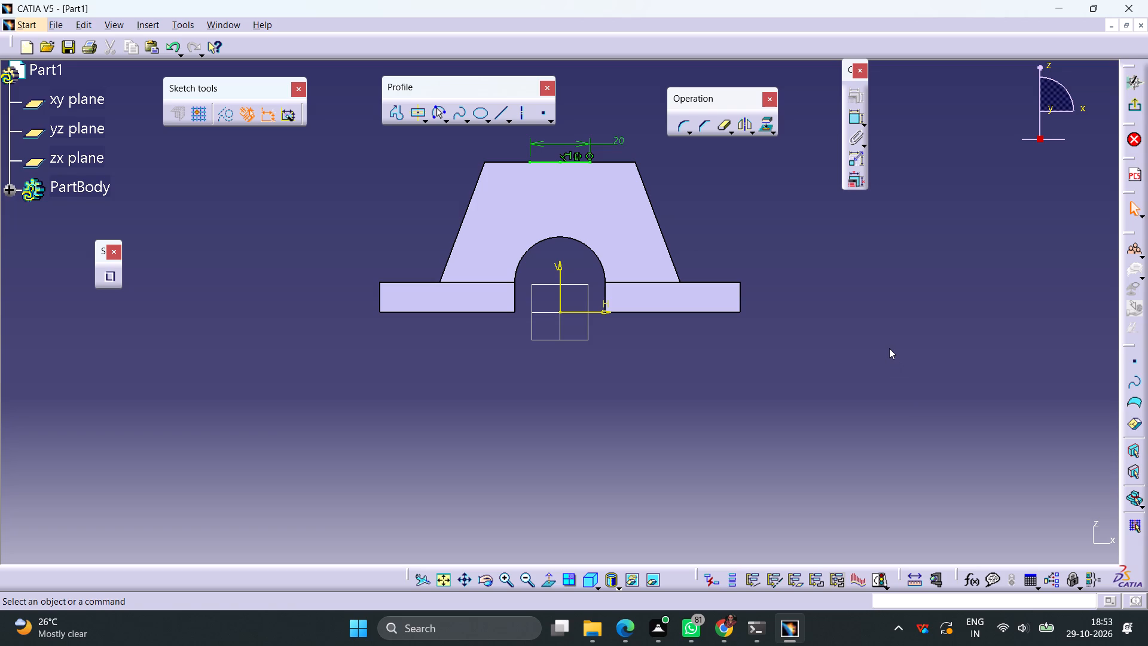
Draw a line sloping down and outward from the 20 mm line's left endpoint, without symmetrical extension, and set its angle to the horizontal axis to 60°.
click(500, 112)
click(527, 160)
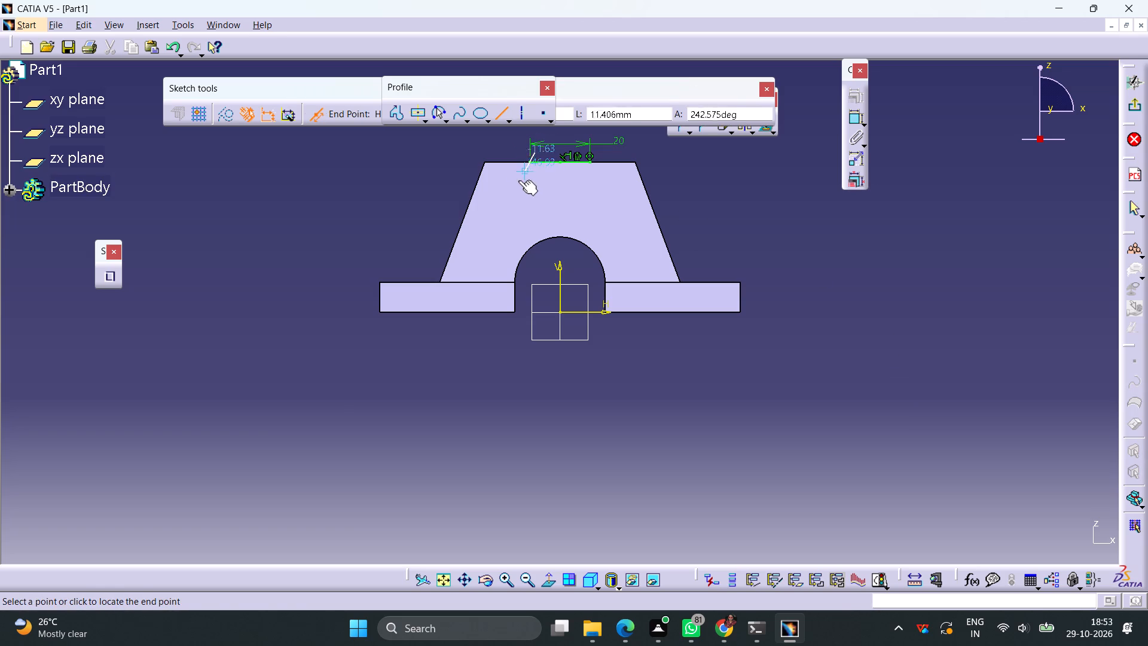
click(319, 114)
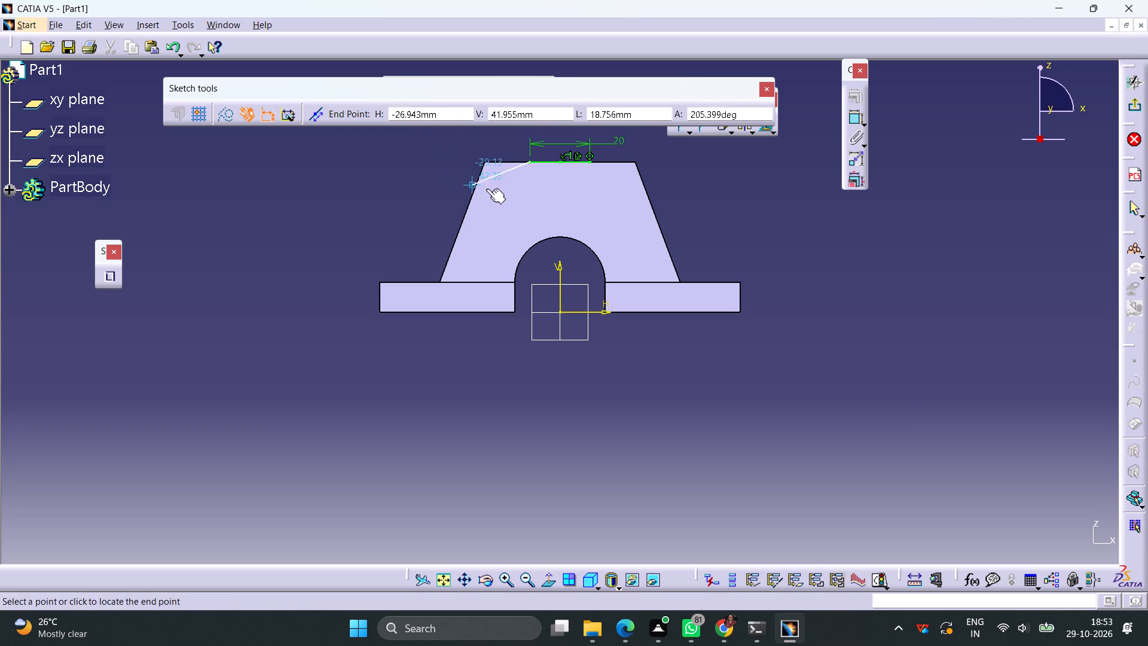
click(506, 213)
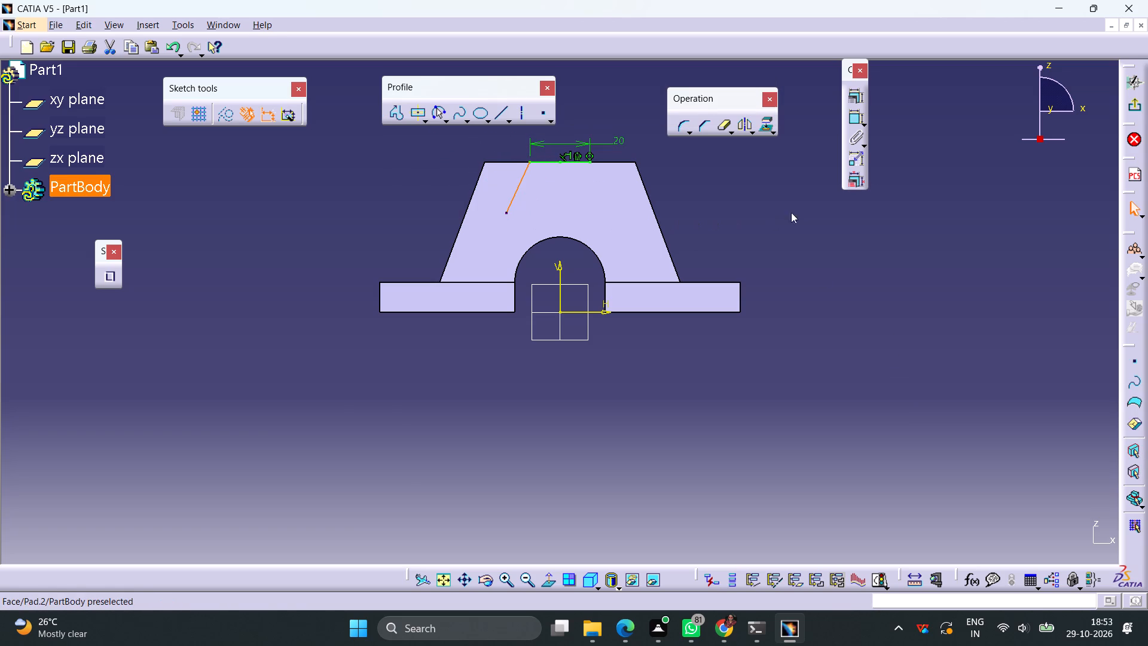
click(851, 120)
click(592, 313)
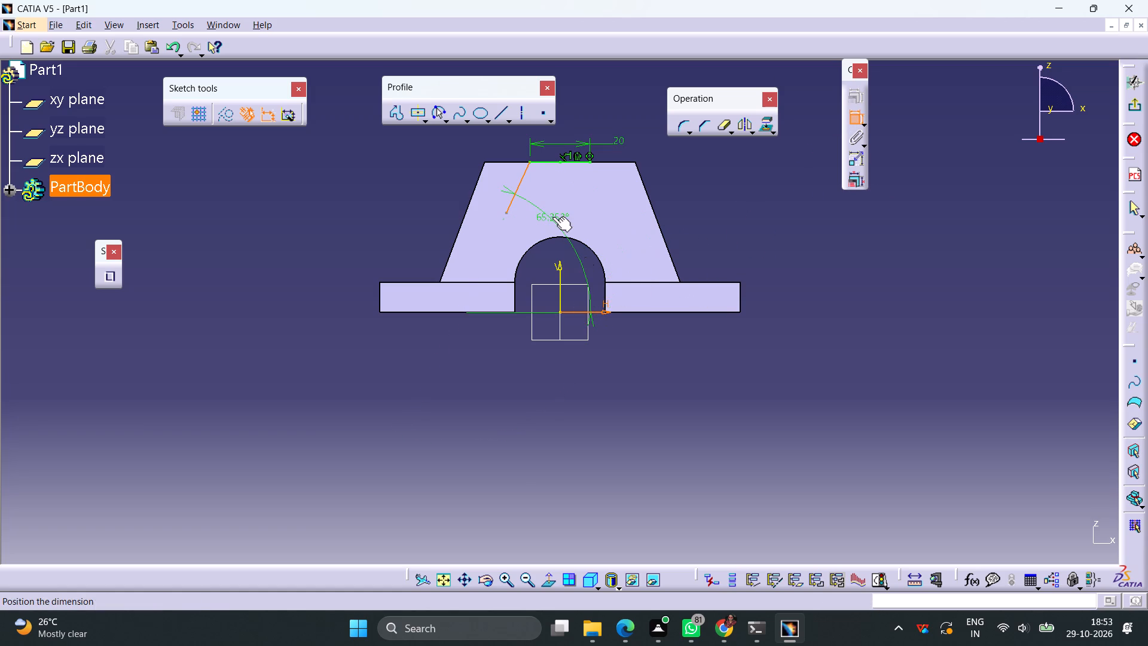
click(552, 217)
double_click(557, 213)
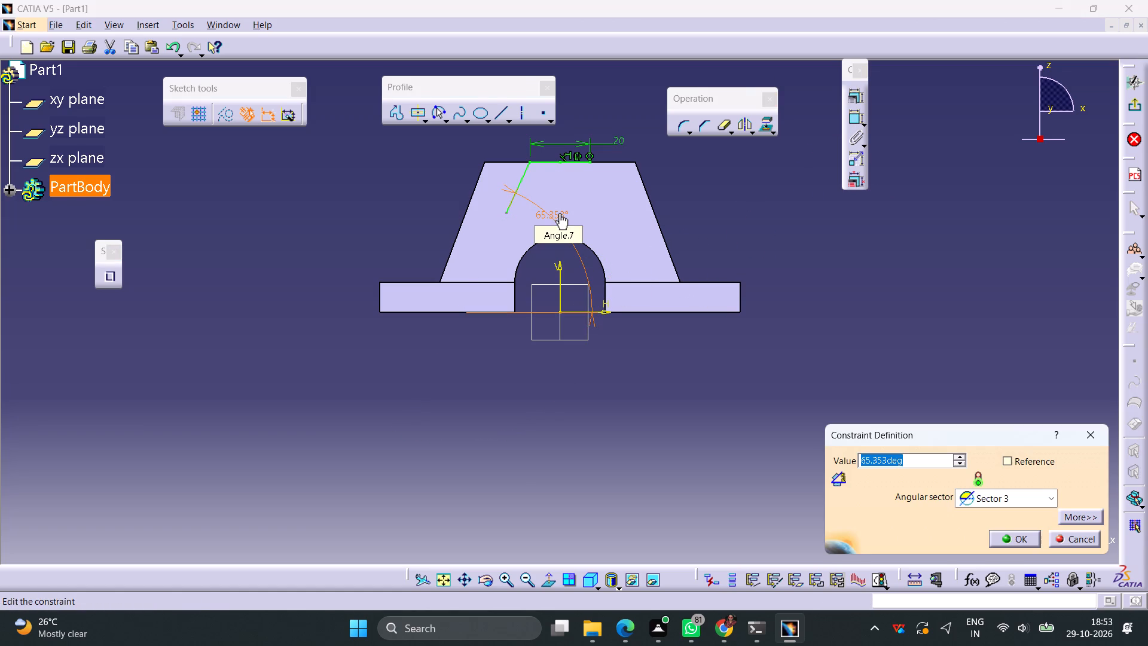
text(60)
key(Return)
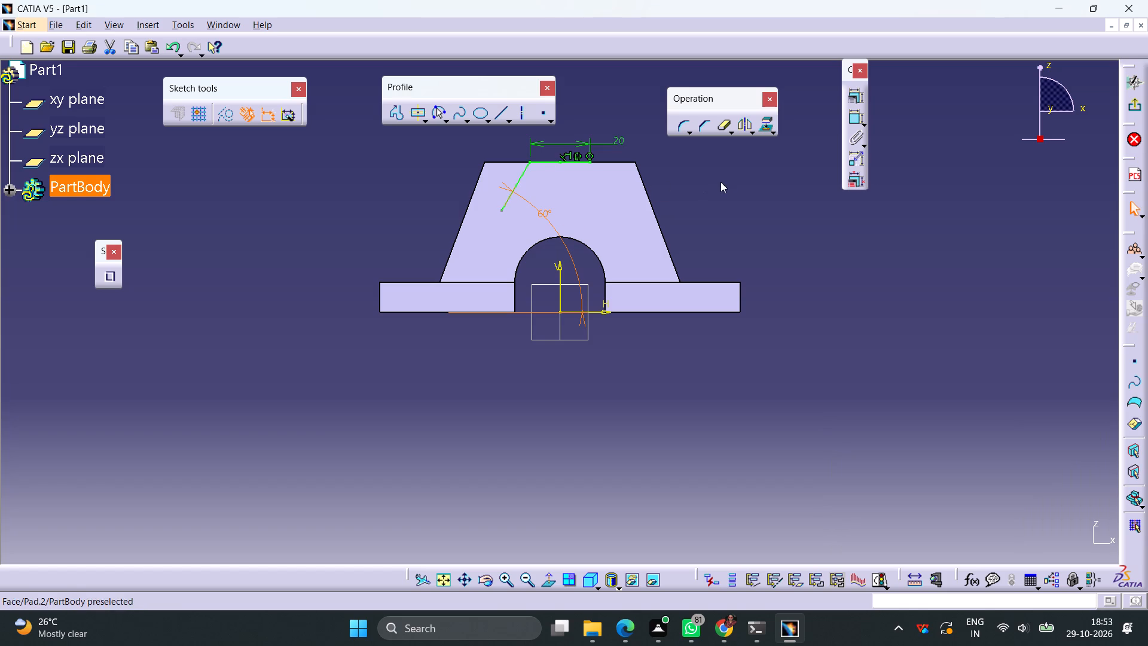
drag(722, 182, 726, 187)
Dimension the vertical distance from the sloping line's lower endpoint to the 20 mm line as 10 mm.
click(849, 117)
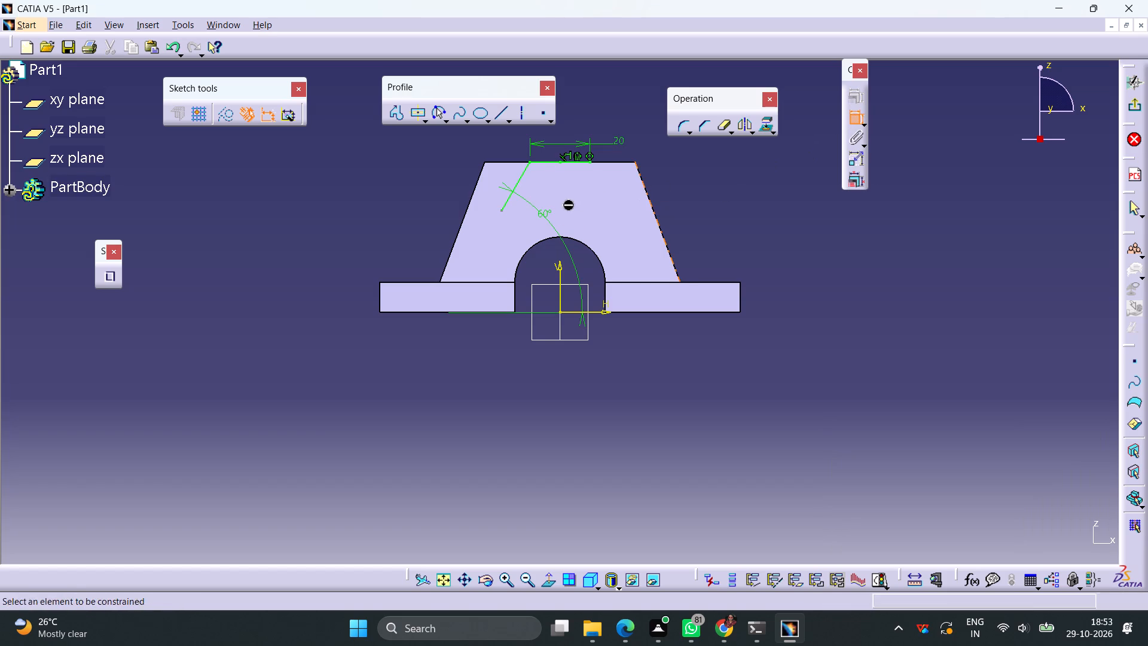
click(499, 210)
click(536, 161)
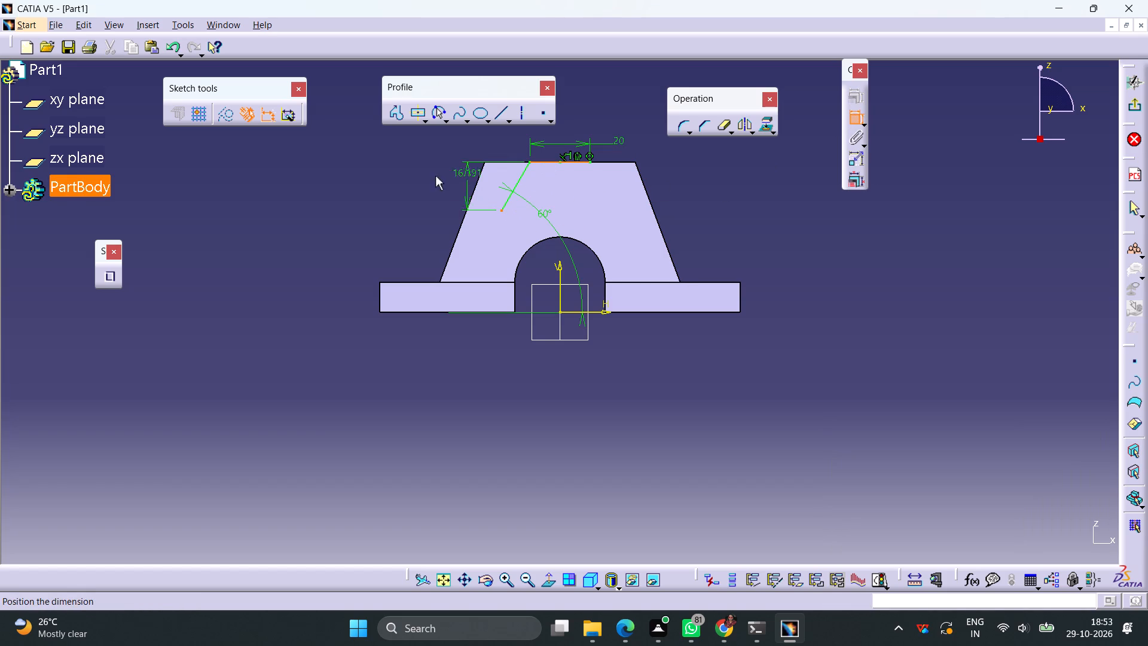
click(404, 176)
double_click(411, 174)
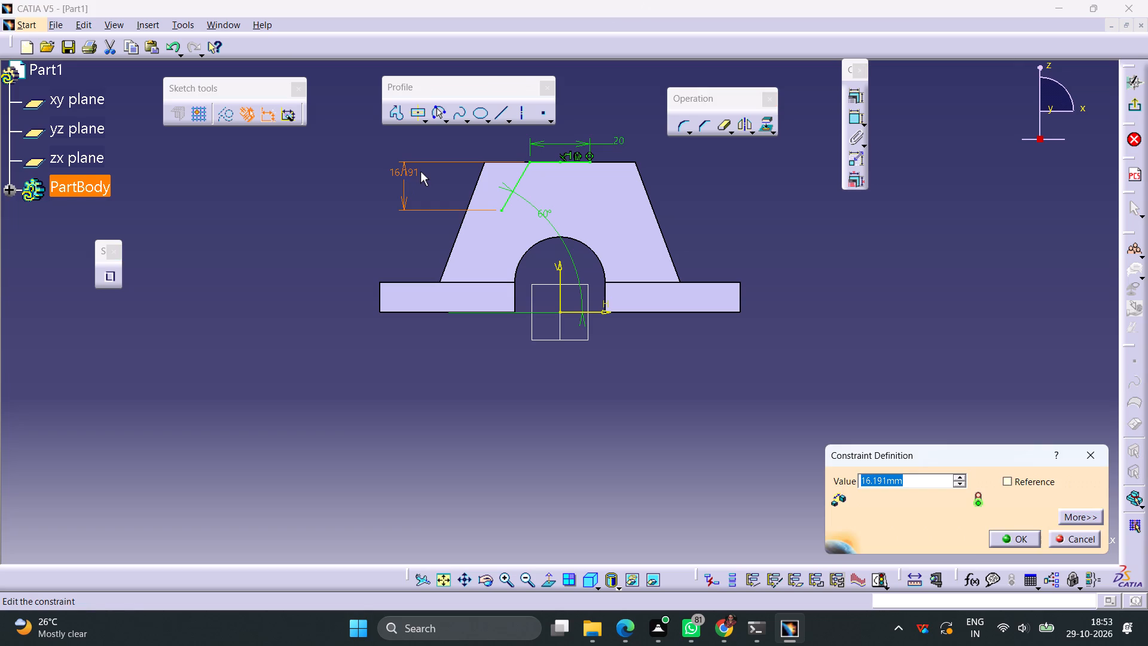
text(10)
key(Return)
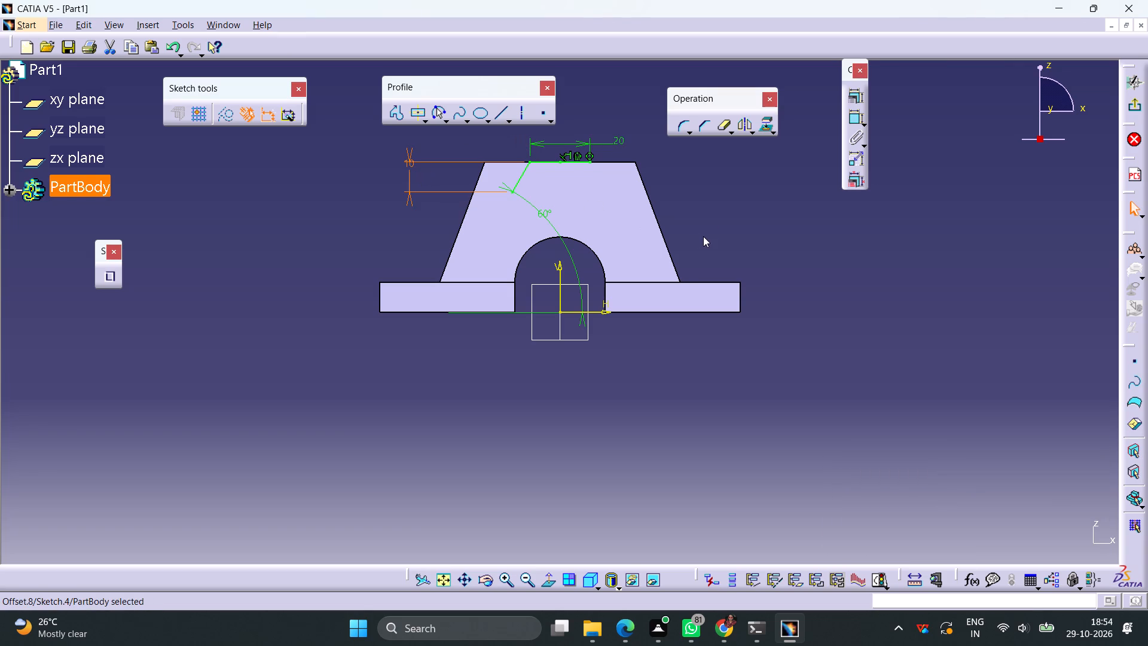
click(710, 234)
Mirror the sloping line about the sketch's vertical axis.
click(518, 178)
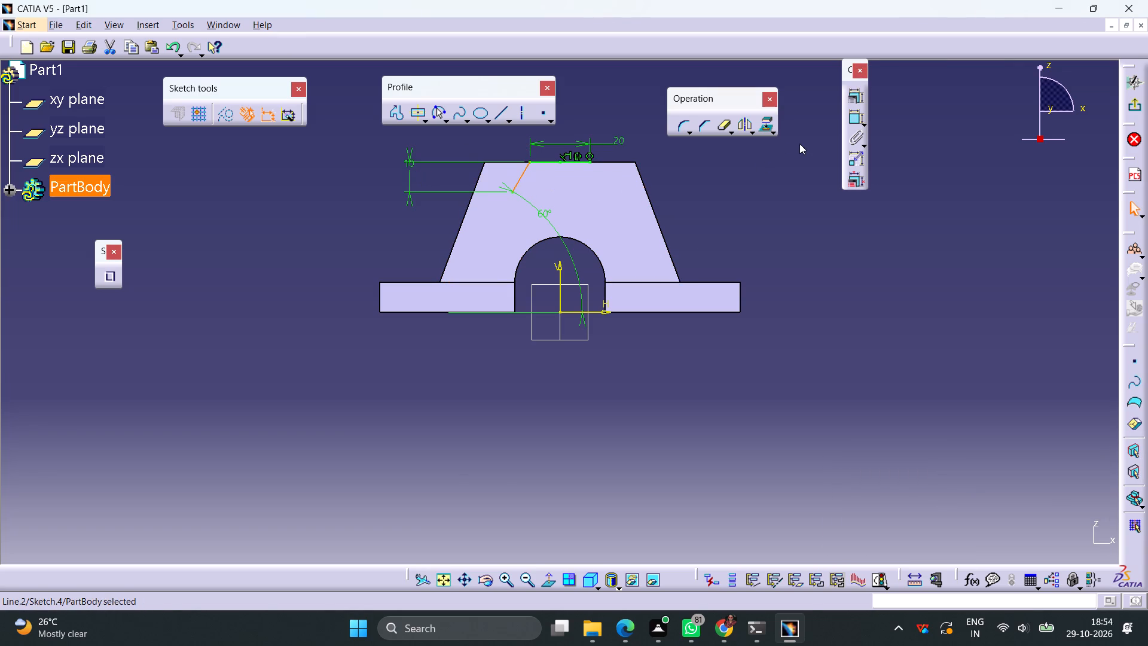
click(738, 125)
click(558, 275)
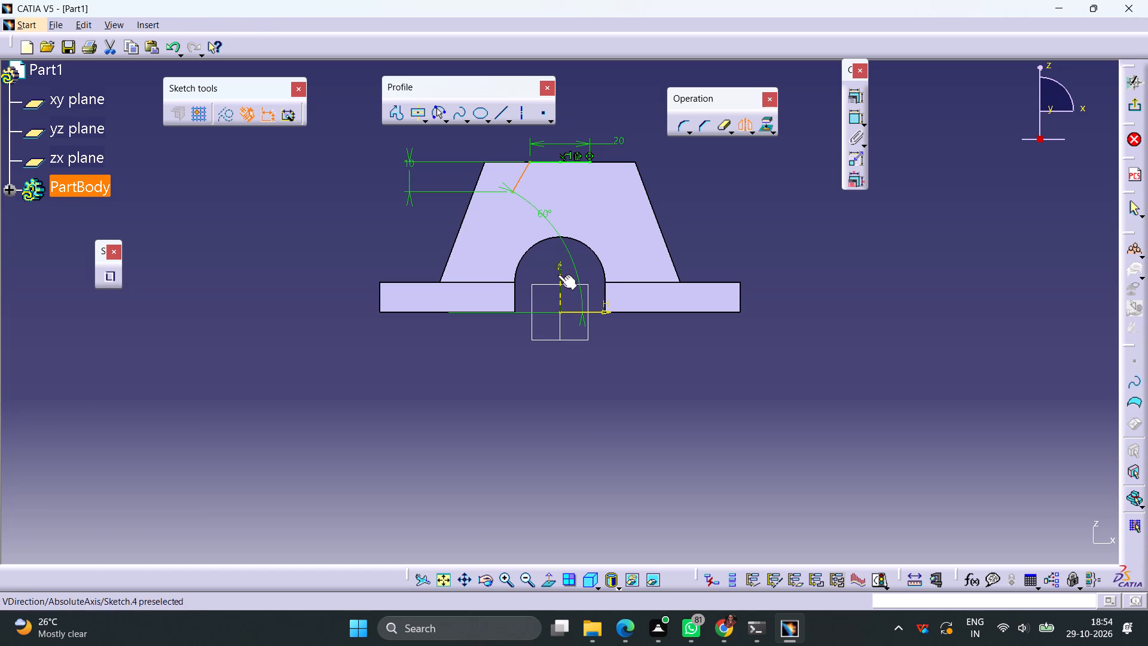
click(751, 196)
Close the dovetail profile with a horizontal line joining the sloping lines' lower endpoints, and exit the sketch.
click(498, 115)
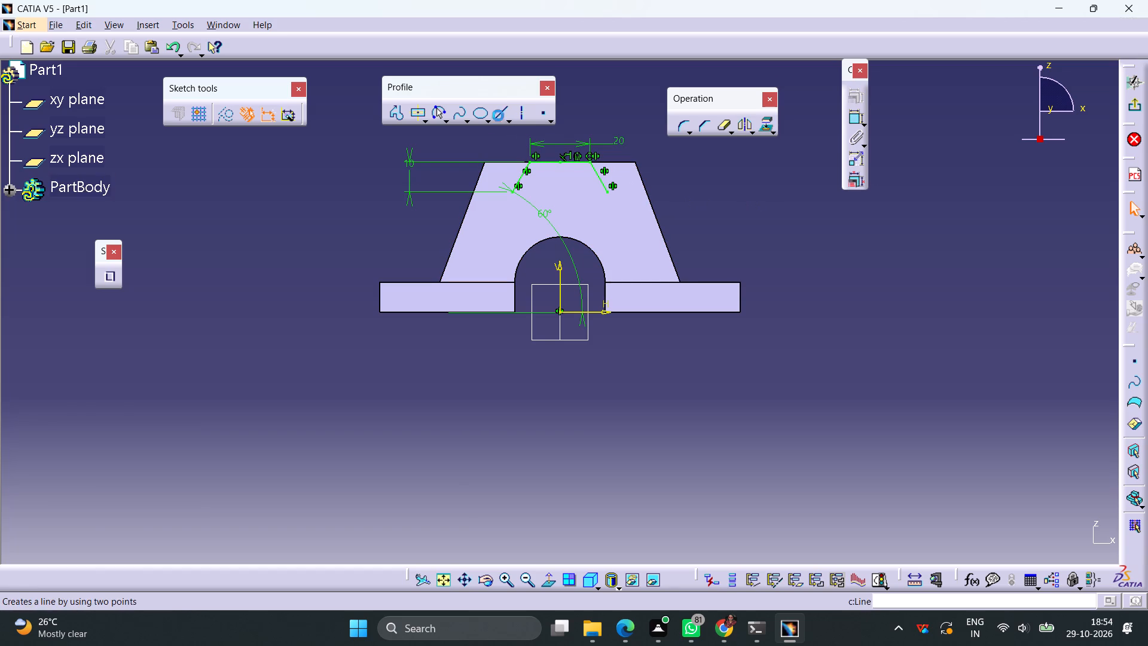
click(511, 193)
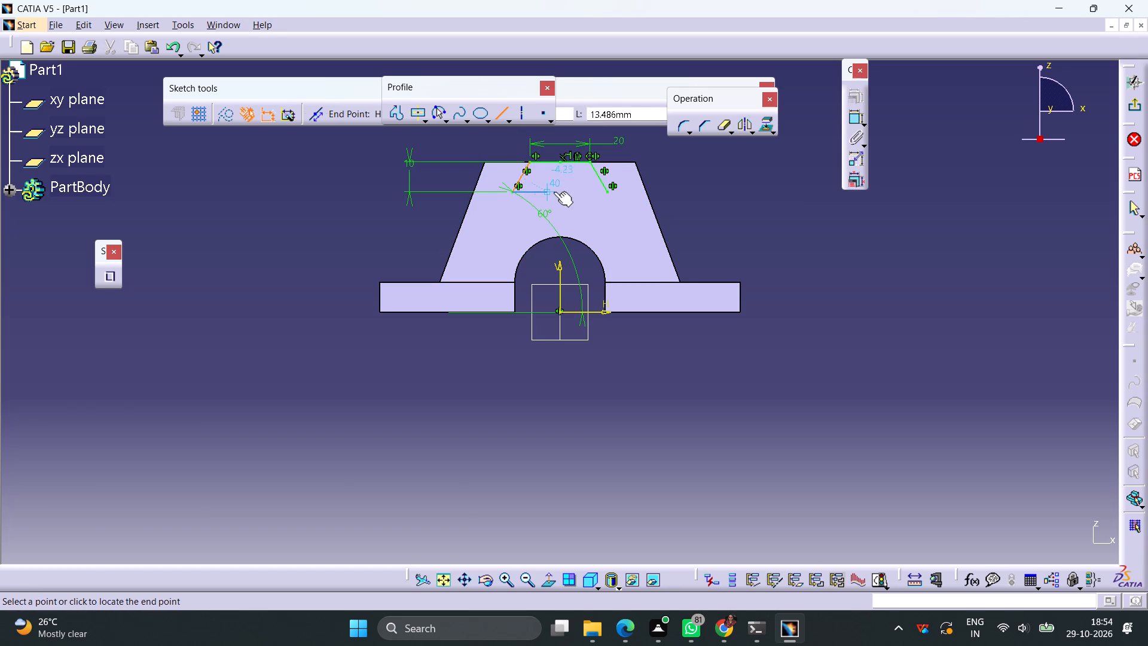
click(607, 193)
click(756, 206)
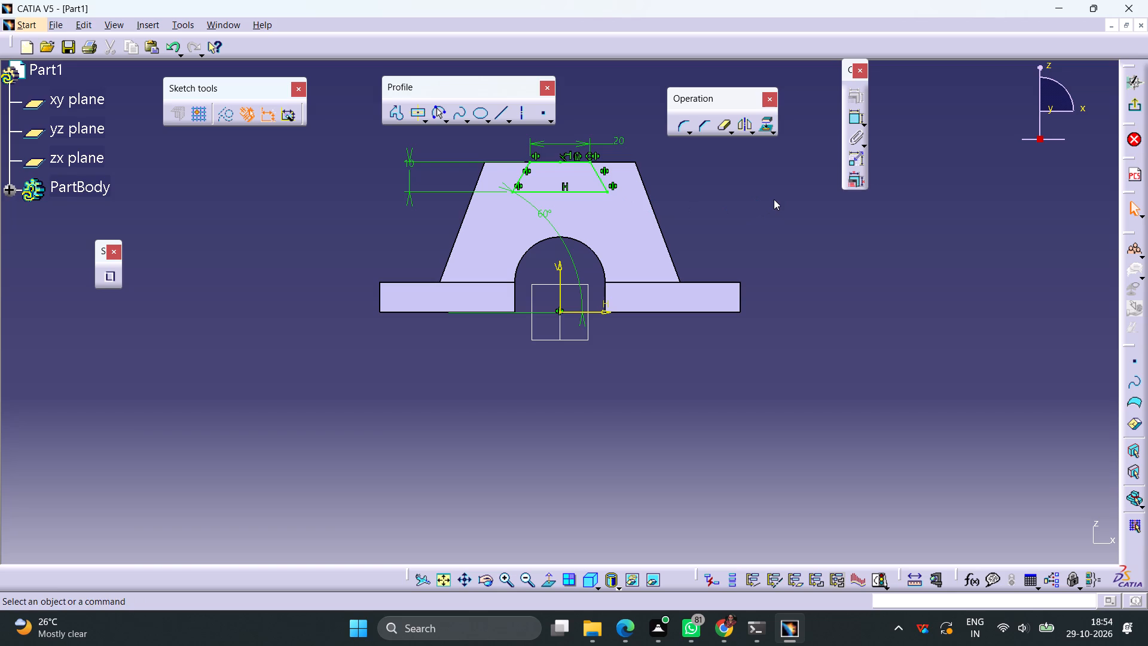
click(1133, 104)
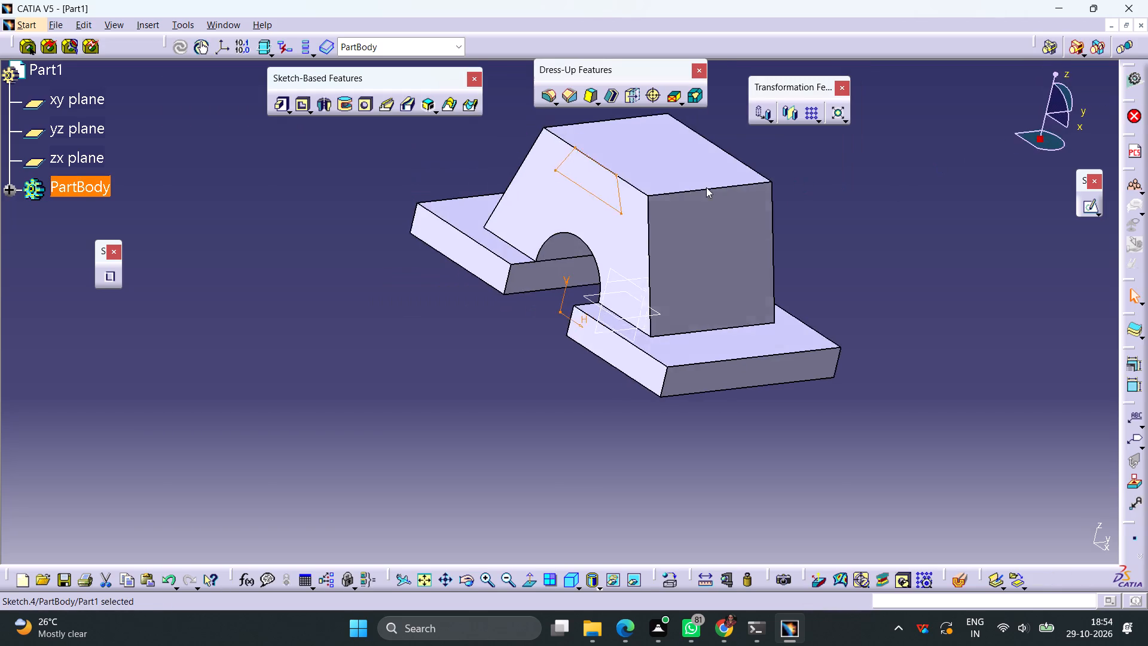
Pocket the dovetail profile through the block with the limit type Up to last.
click(300, 105)
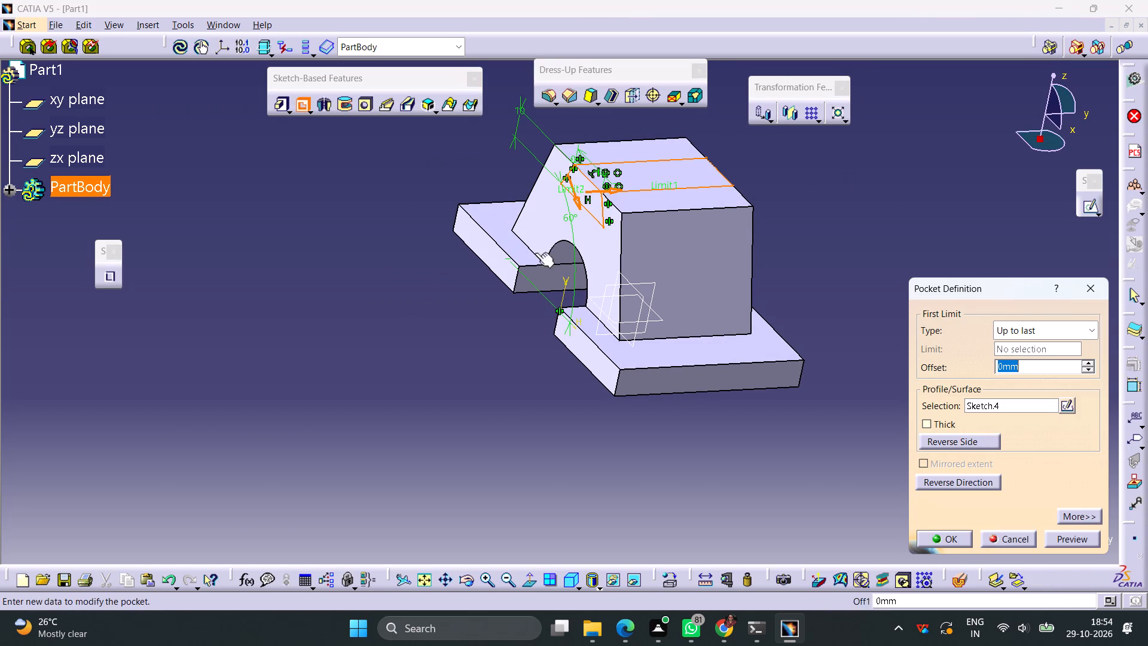
click(955, 545)
click(906, 419)
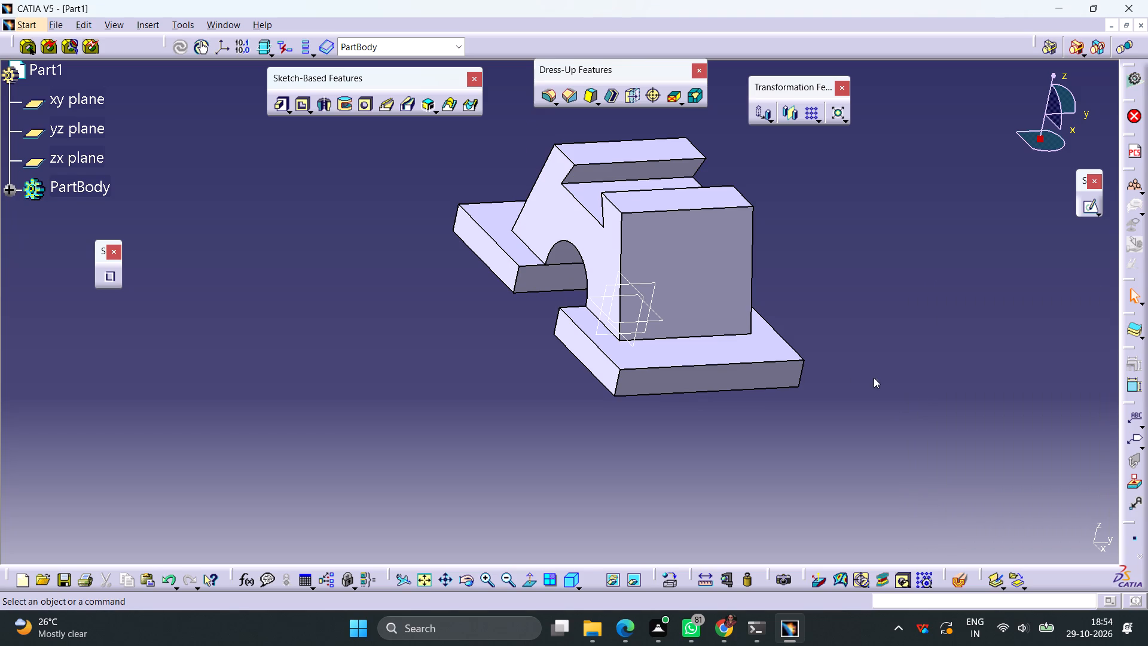
Sketch a centred rectangle about 9 × 20 mm on the base plate's top face, between the block's vertical side and the plate's outer edge.
click(731, 348)
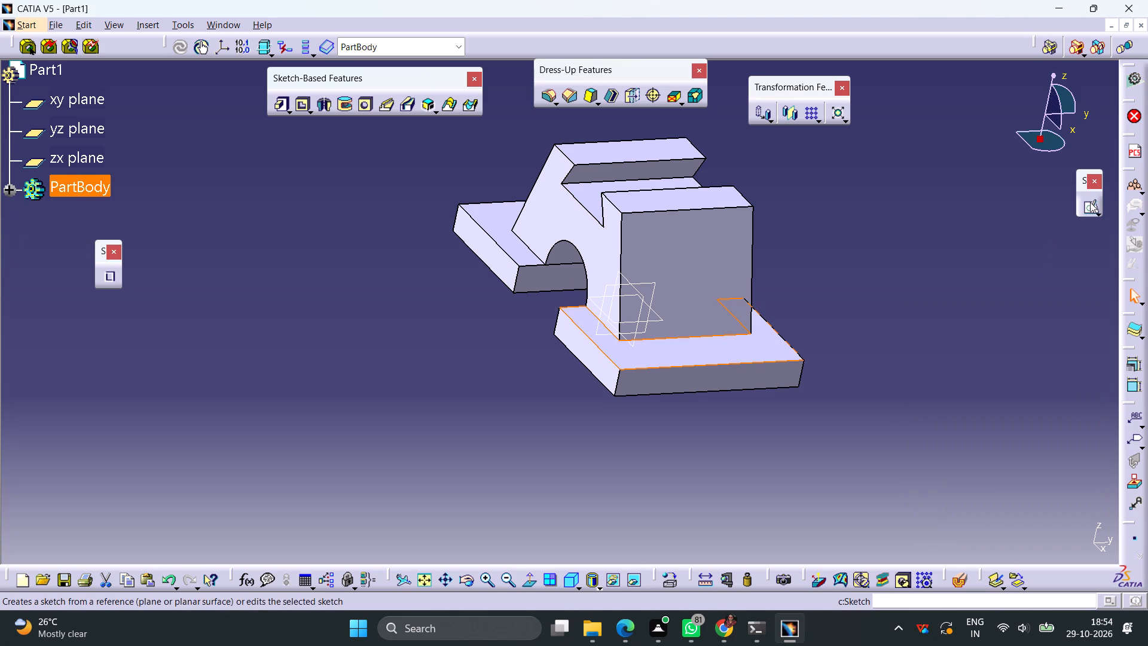
click(1088, 205)
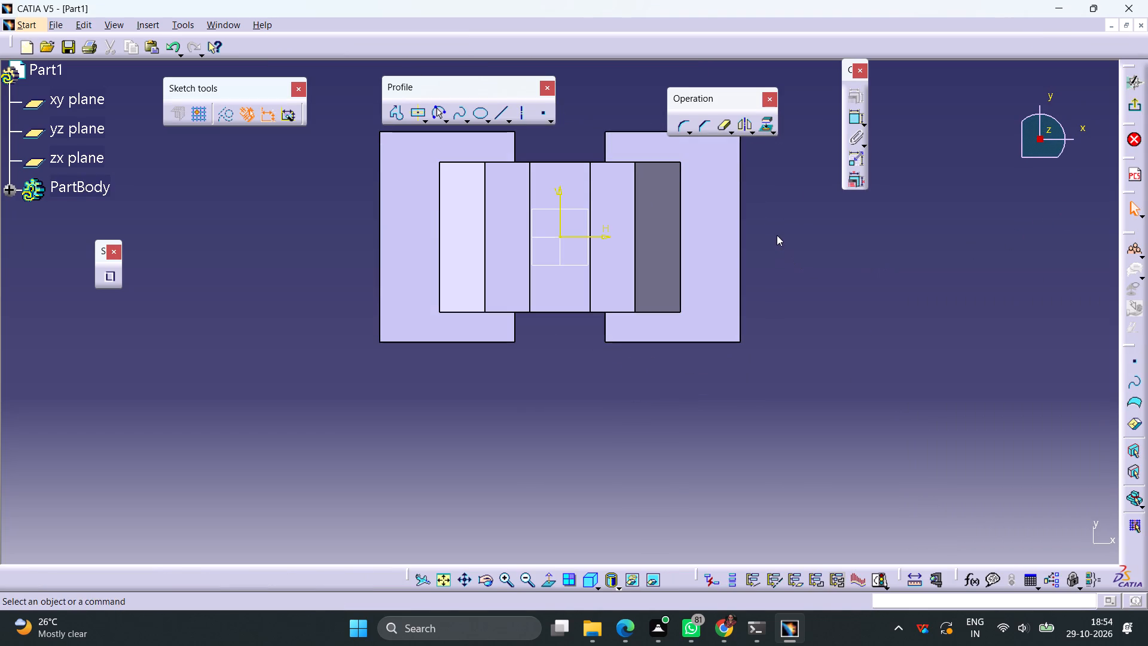
click(419, 116)
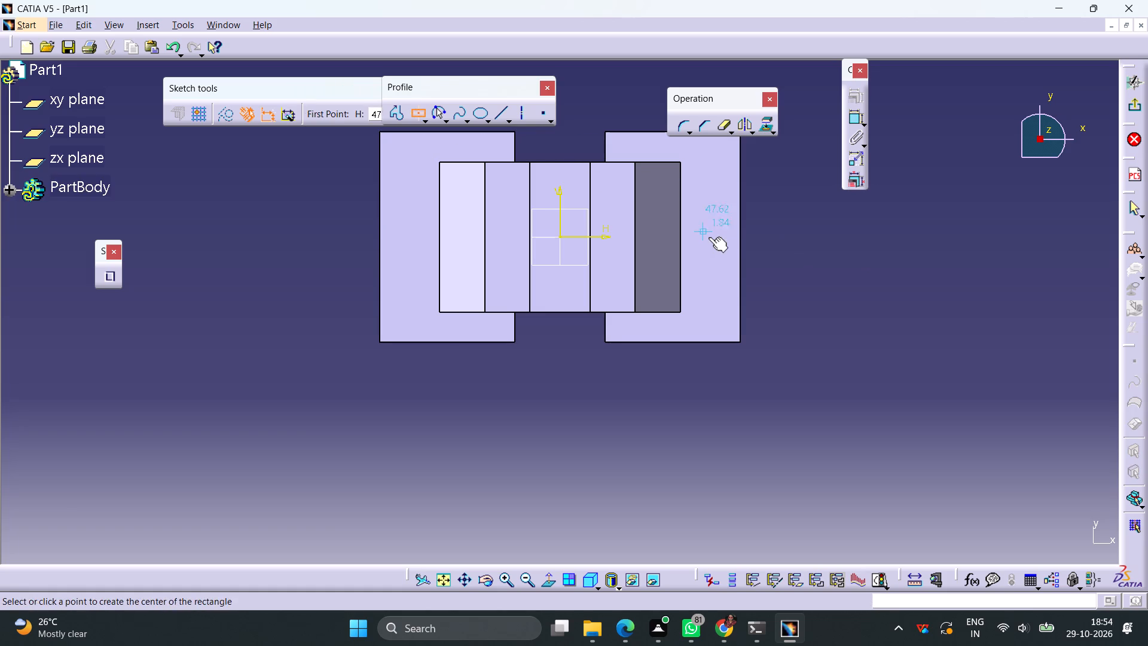
click(717, 236)
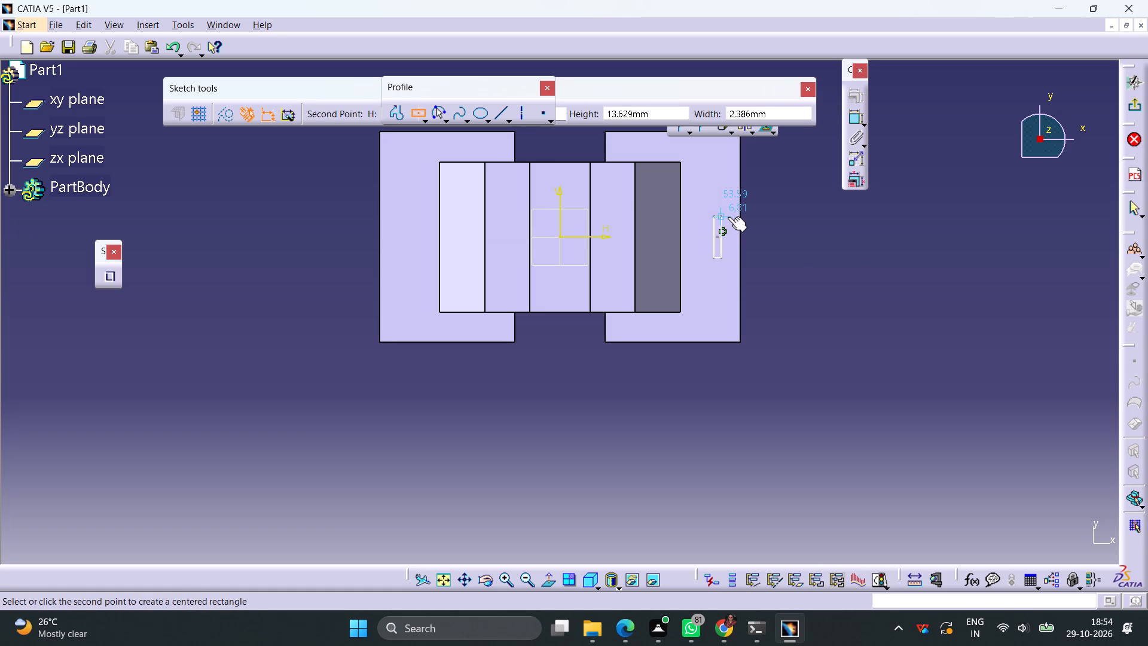
click(731, 207)
click(824, 212)
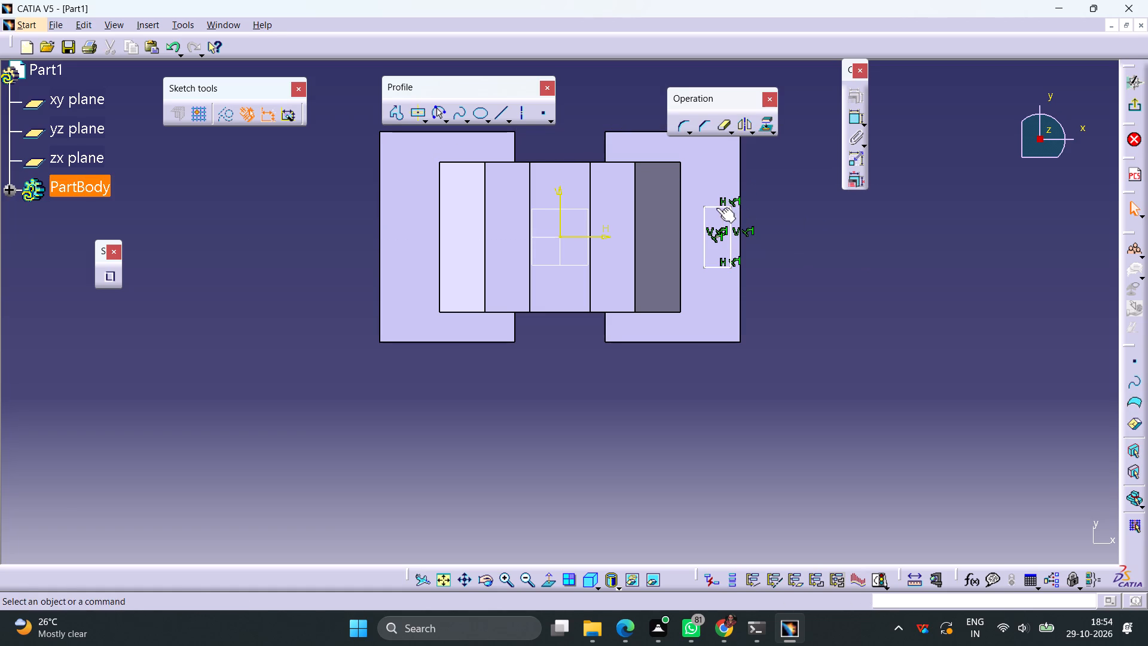
Dimension the rectangle's horizontal side as 13 mm.
click(716, 208)
click(851, 118)
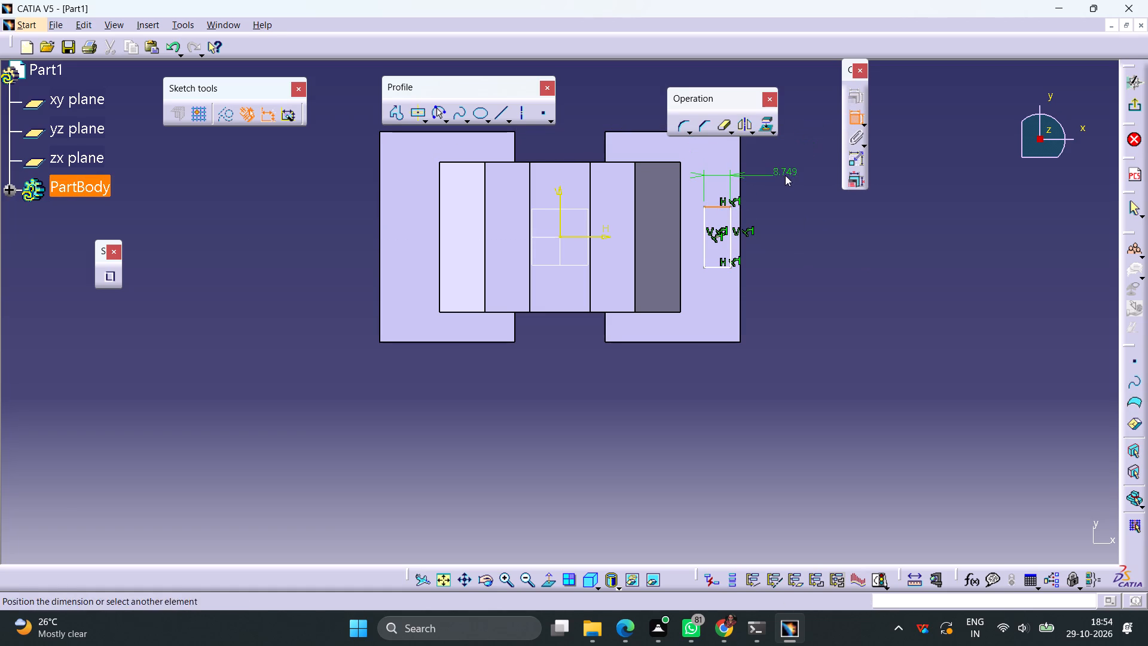
click(785, 175)
double_click(790, 169)
text(13)
key(Return)
click(777, 332)
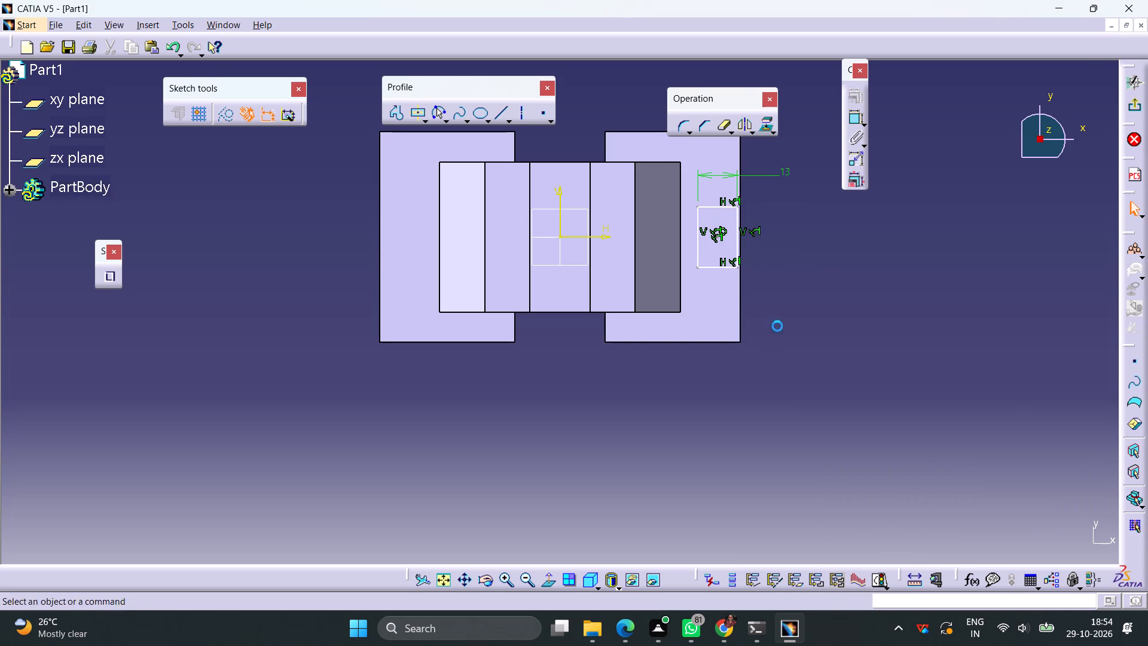
Dimension the rectangle's vertical side as 20 mm.
click(737, 239)
click(854, 119)
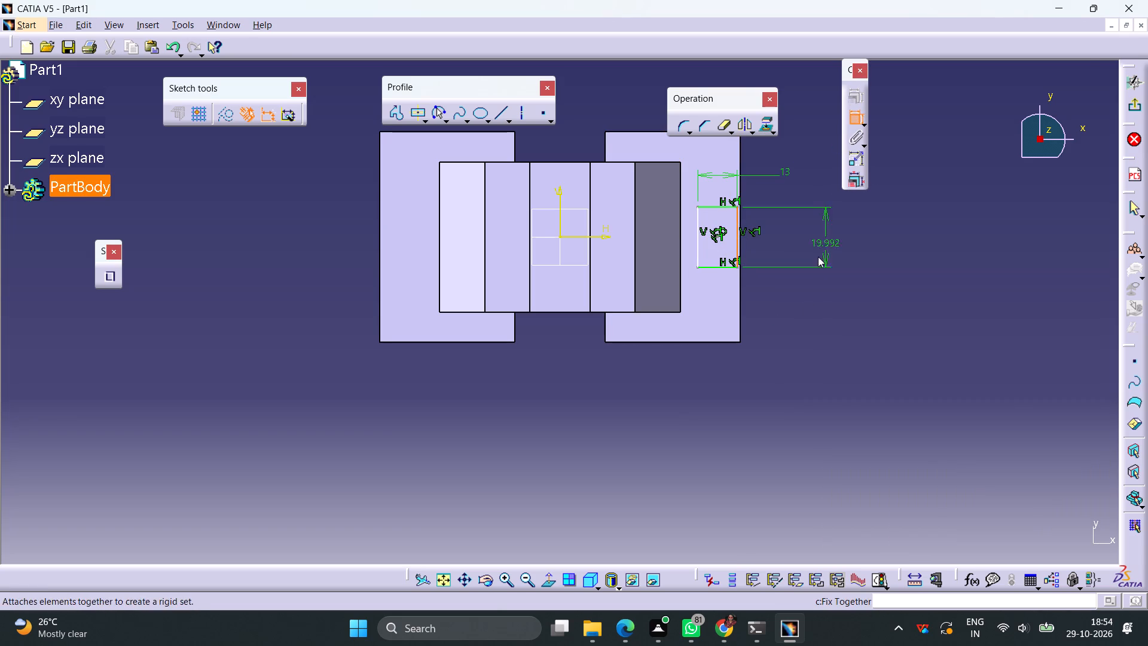
click(786, 300)
double_click(793, 294)
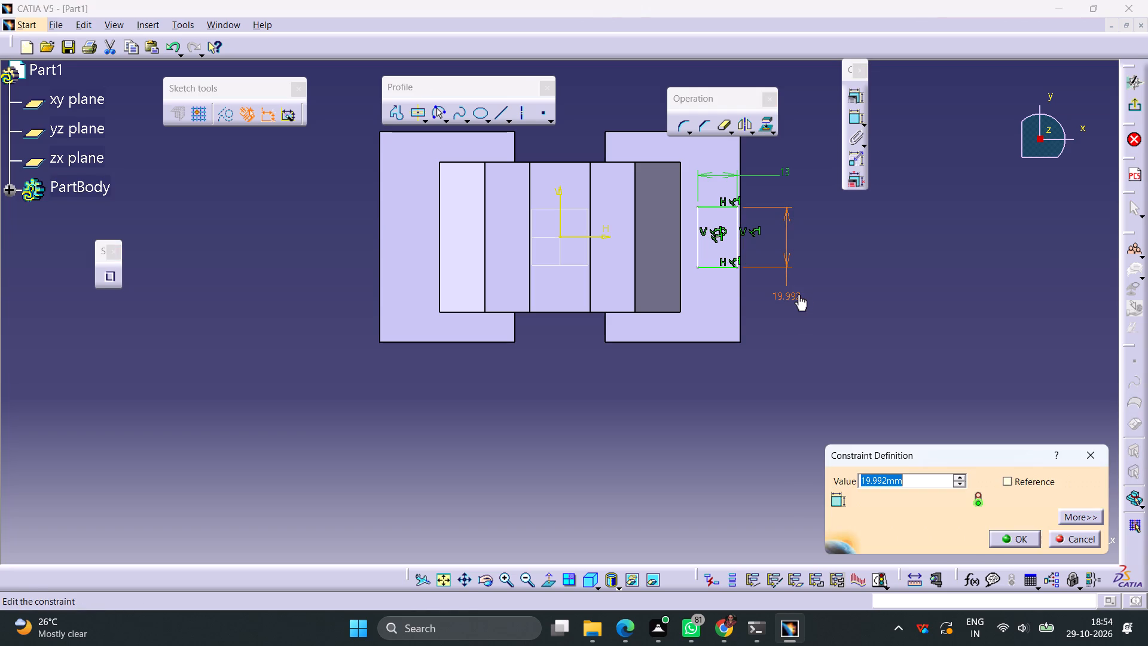
text(20)
key(Return)
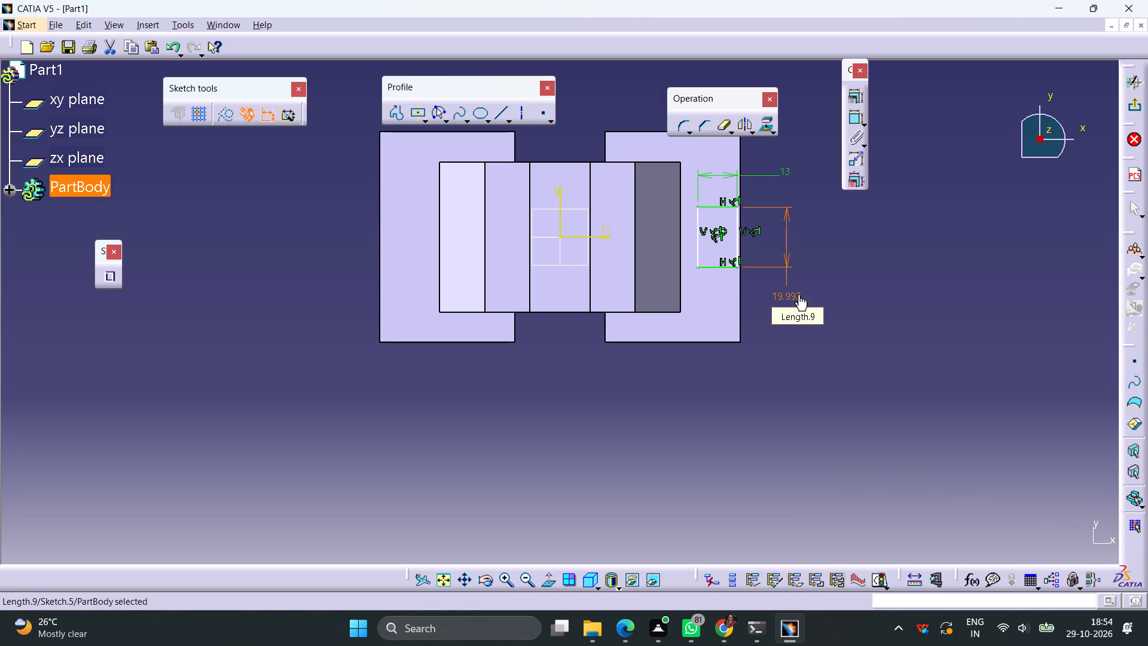
click(869, 311)
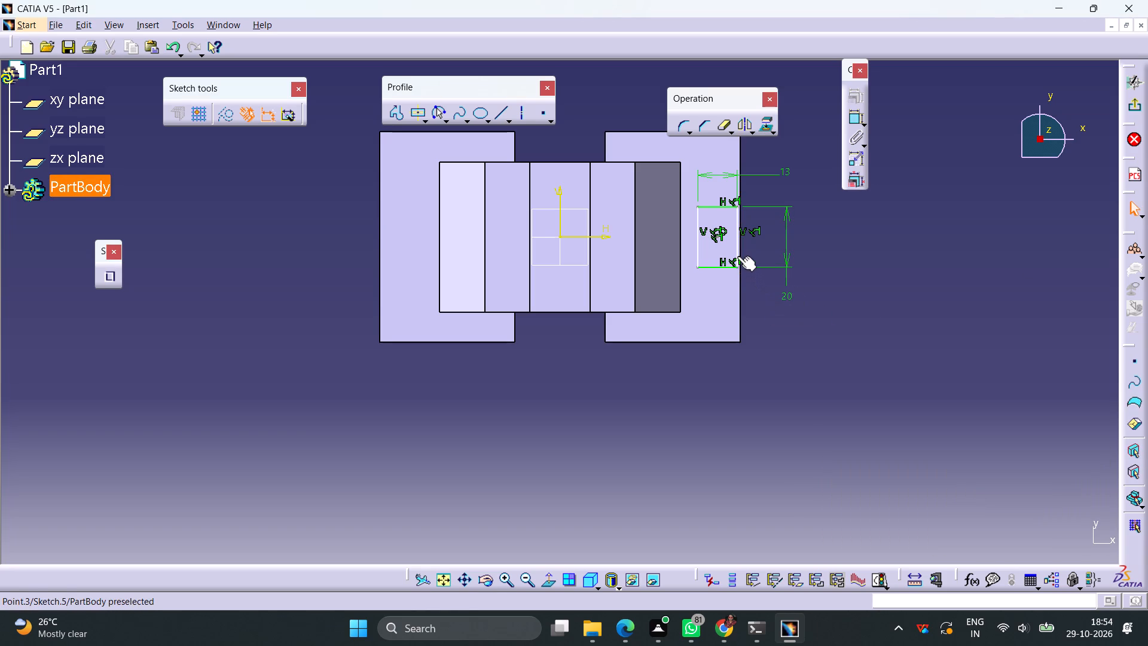
Make the rectangle's outer vertical line coincident with the base plate's adjacent outer edge.
click(737, 254)
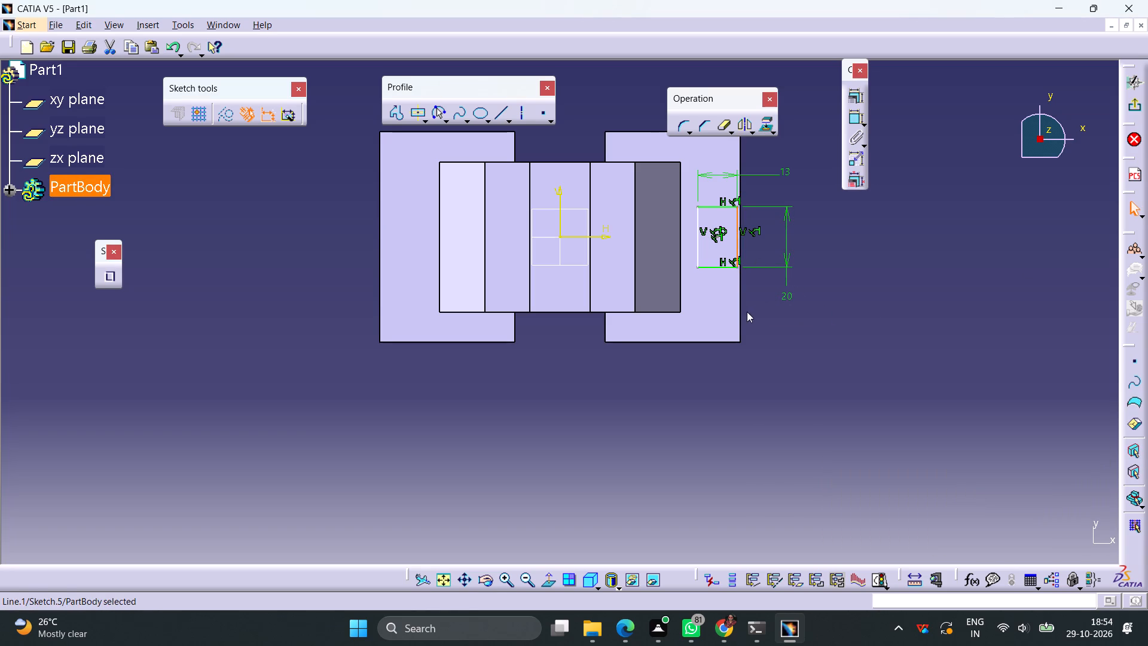
ctrl+click(738, 321)
click(853, 97)
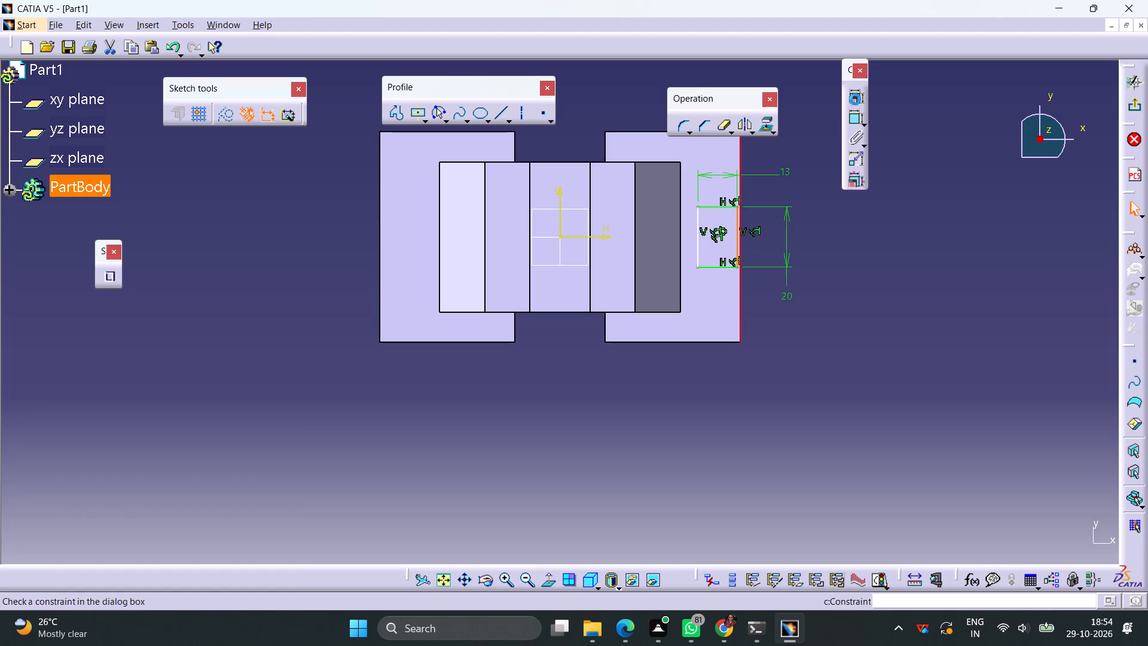
click(1049, 334)
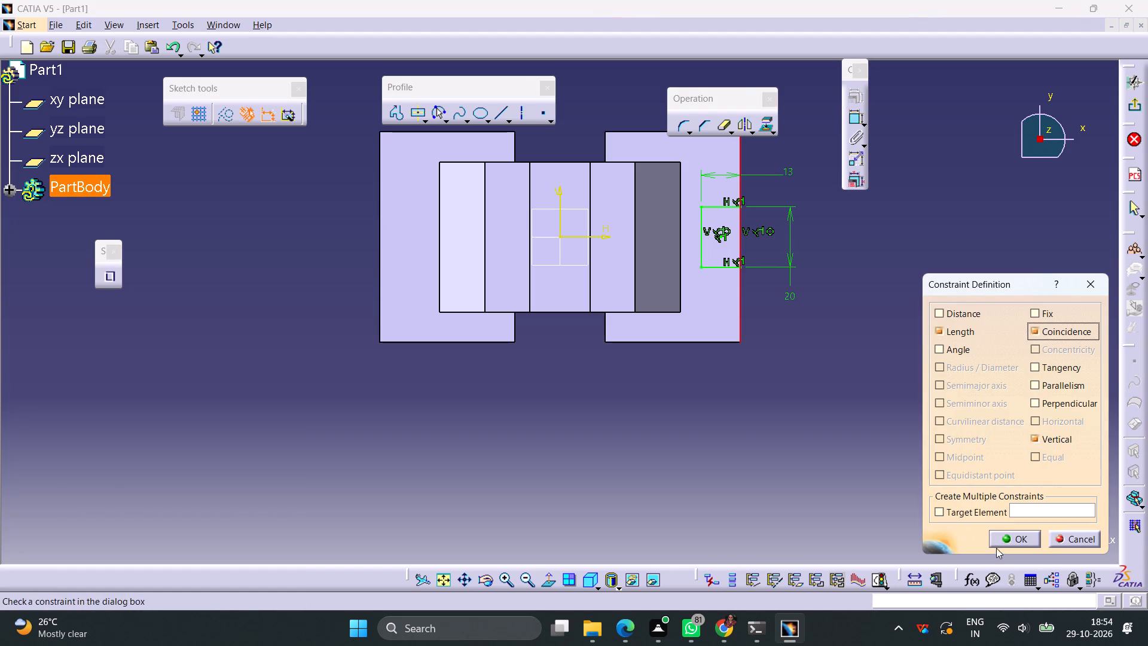
click(1011, 540)
click(846, 364)
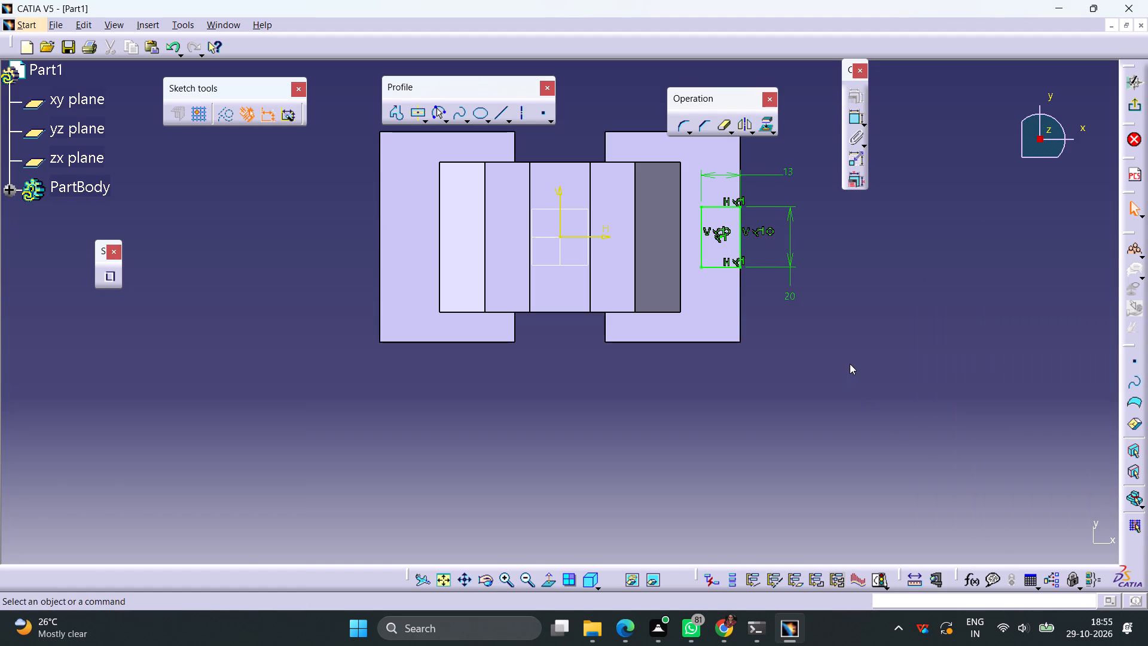
Mirror all four rectangle lines about the sketch's vertical axis and exit the sketch.
click(718, 268)
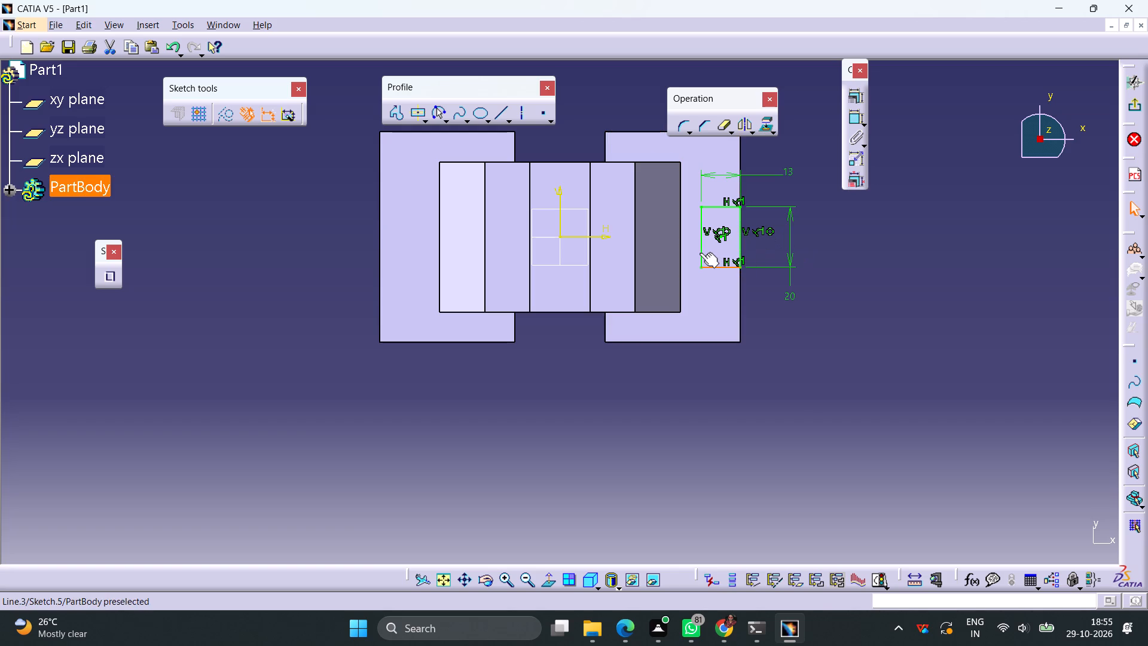
ctrl+click(700, 251)
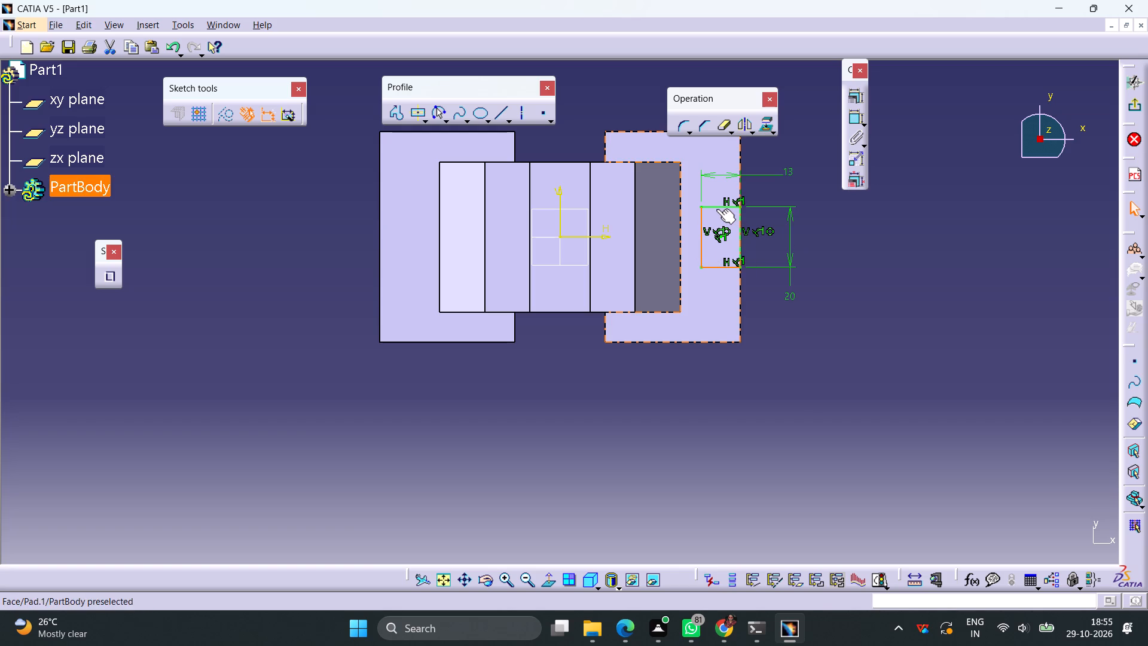
ctrl+click(715, 209)
ctrl+click(740, 233)
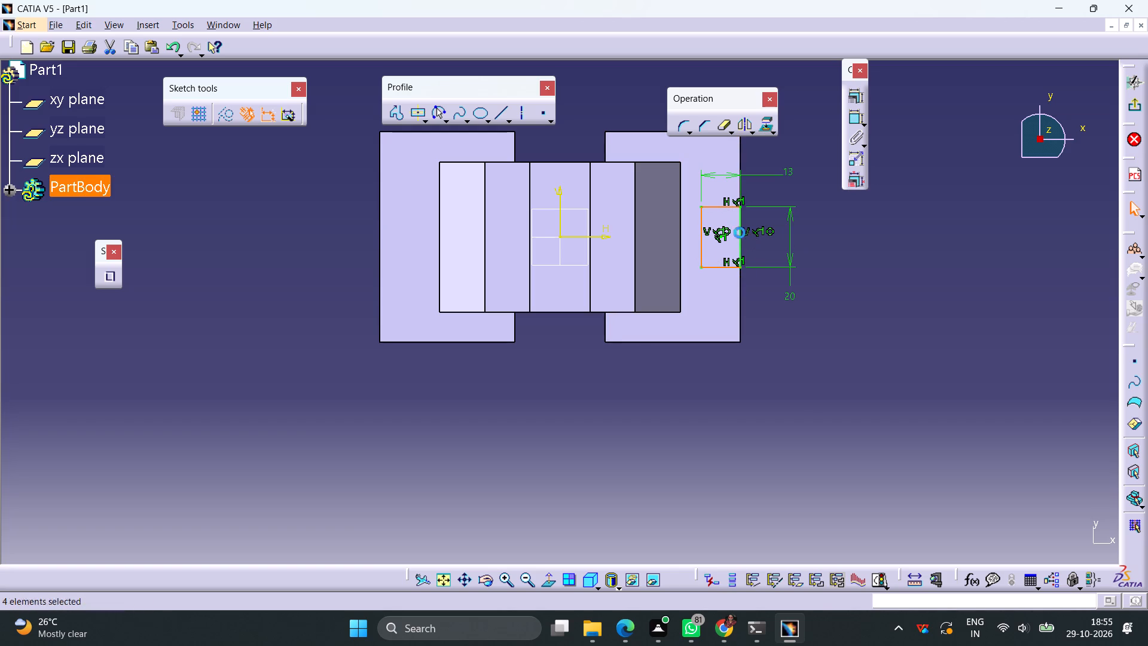
click(744, 131)
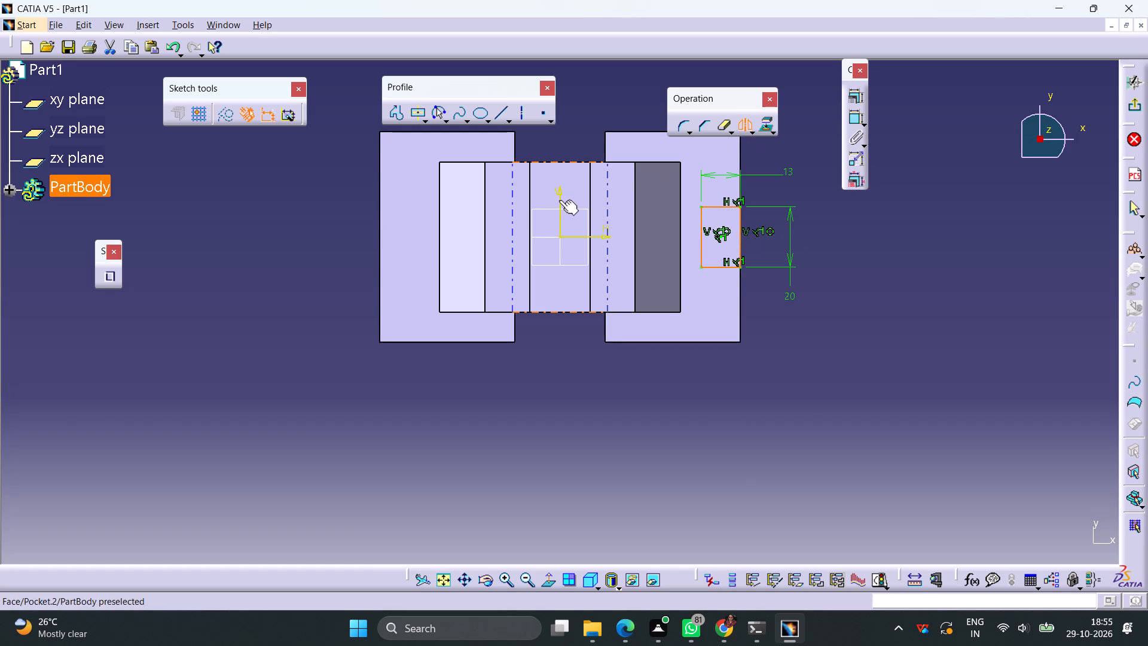
click(561, 196)
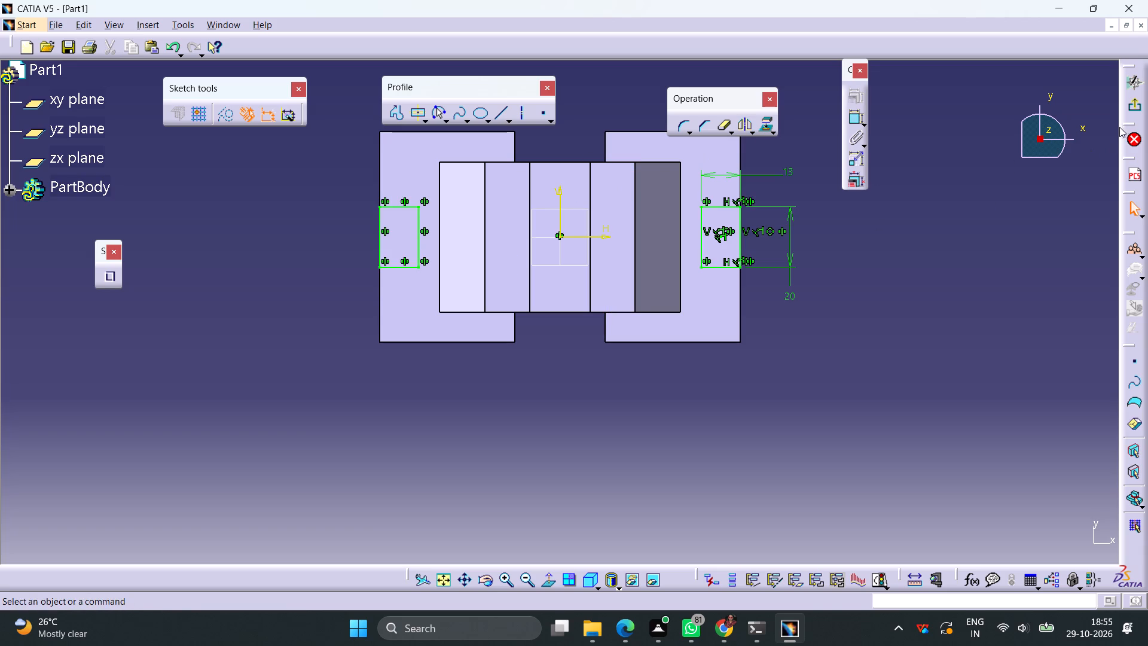
click(1129, 111)
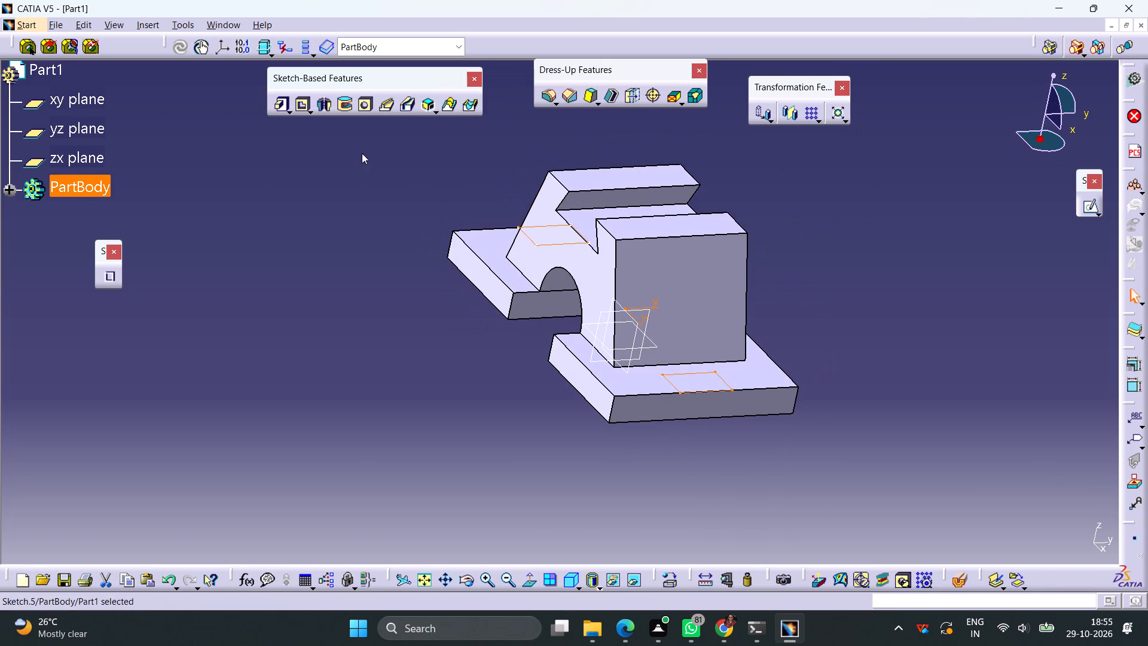
Pocket both rectangles through the base plate with the limit type Up to last.
click(304, 108)
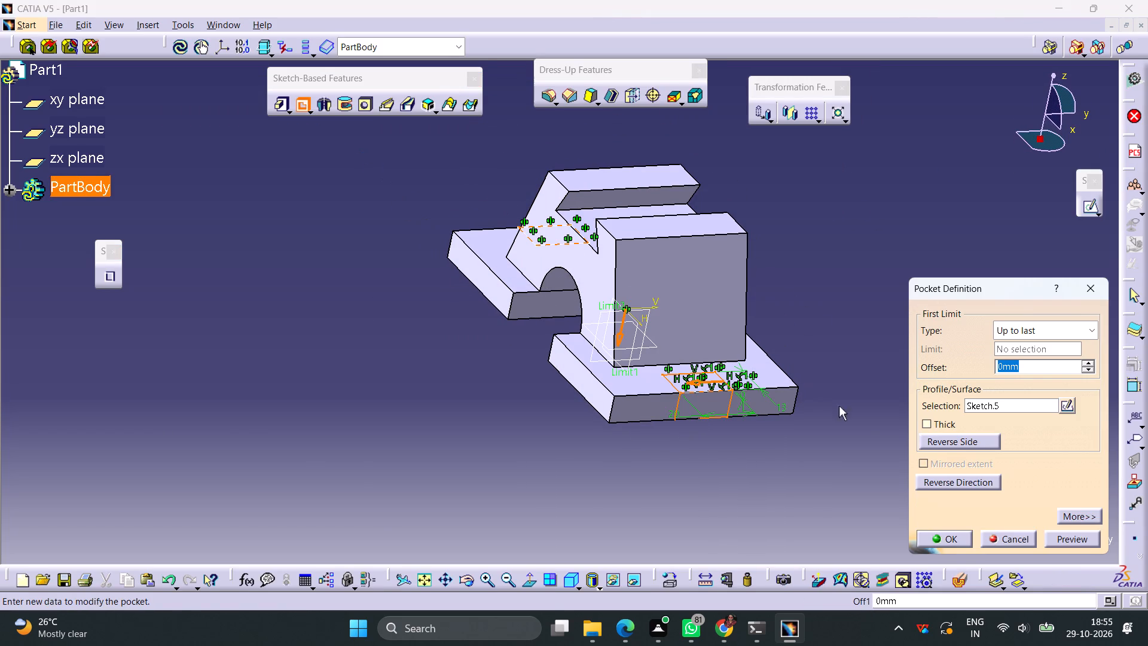
click(934, 537)
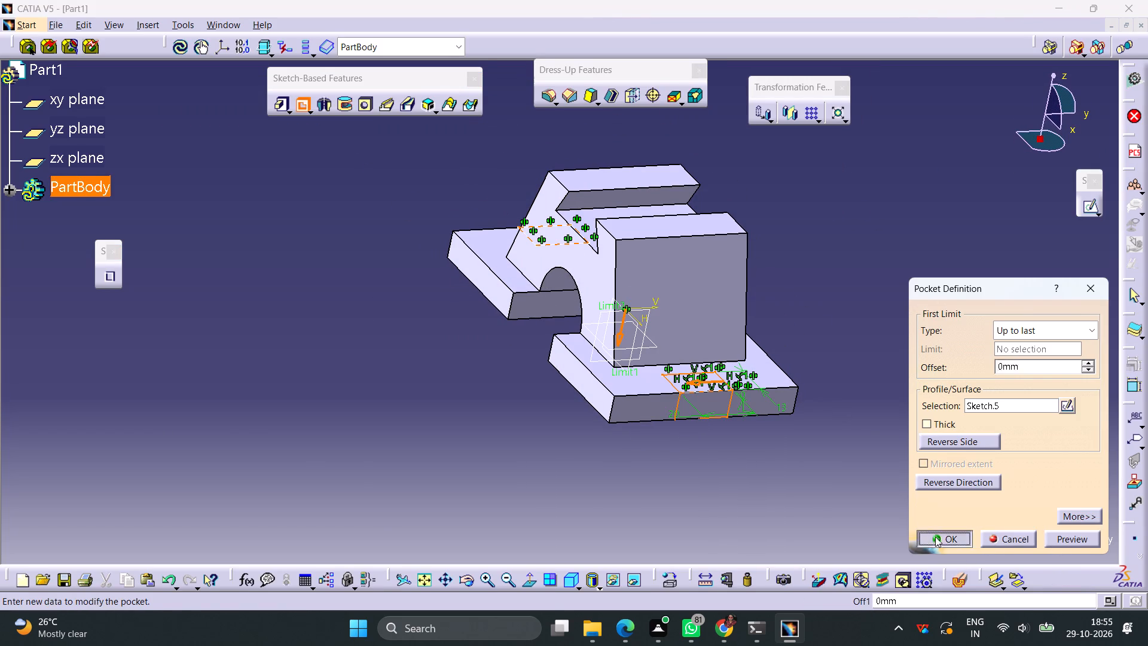
click(891, 425)
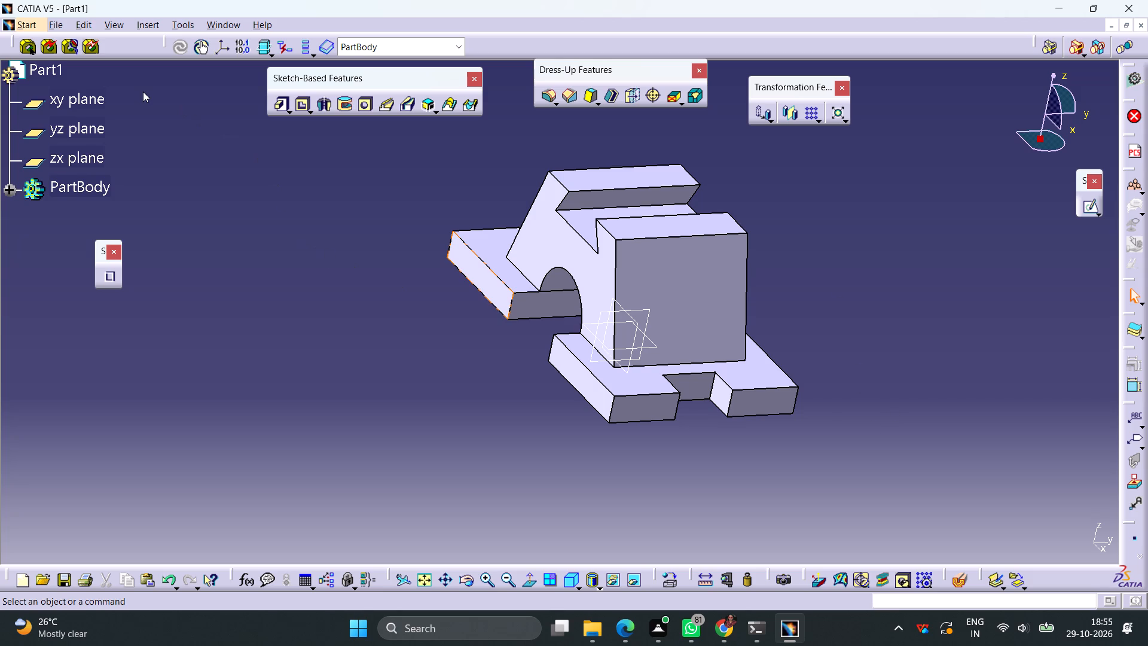
Save the part as a CATPart named Part1 in the internship folder.
click(53, 22)
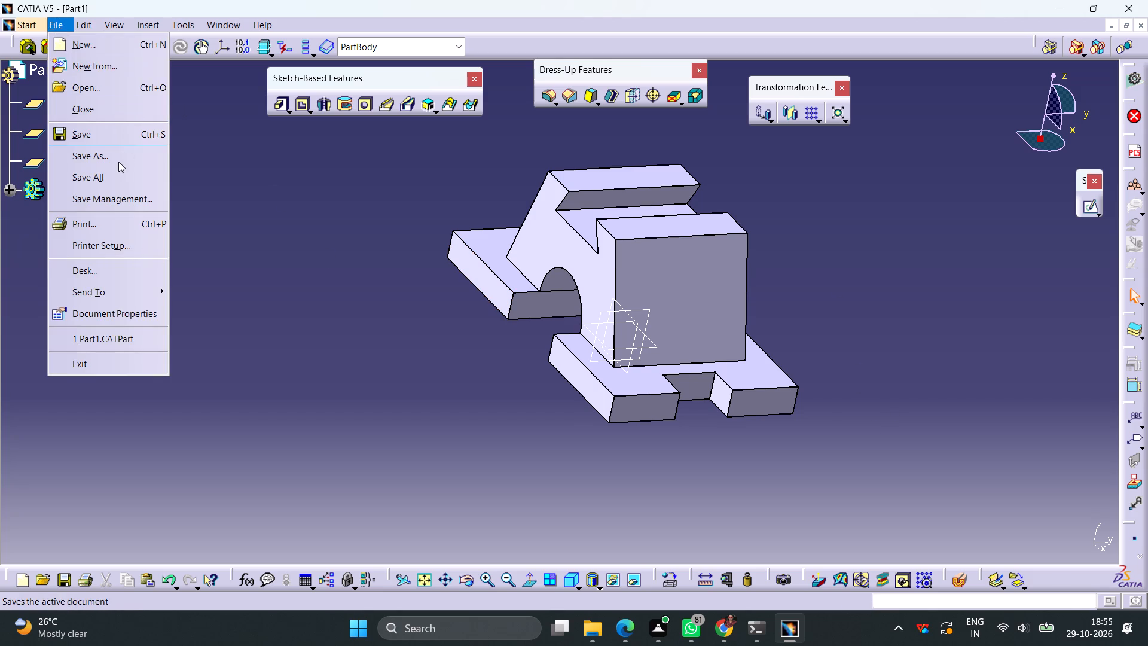
click(114, 161)
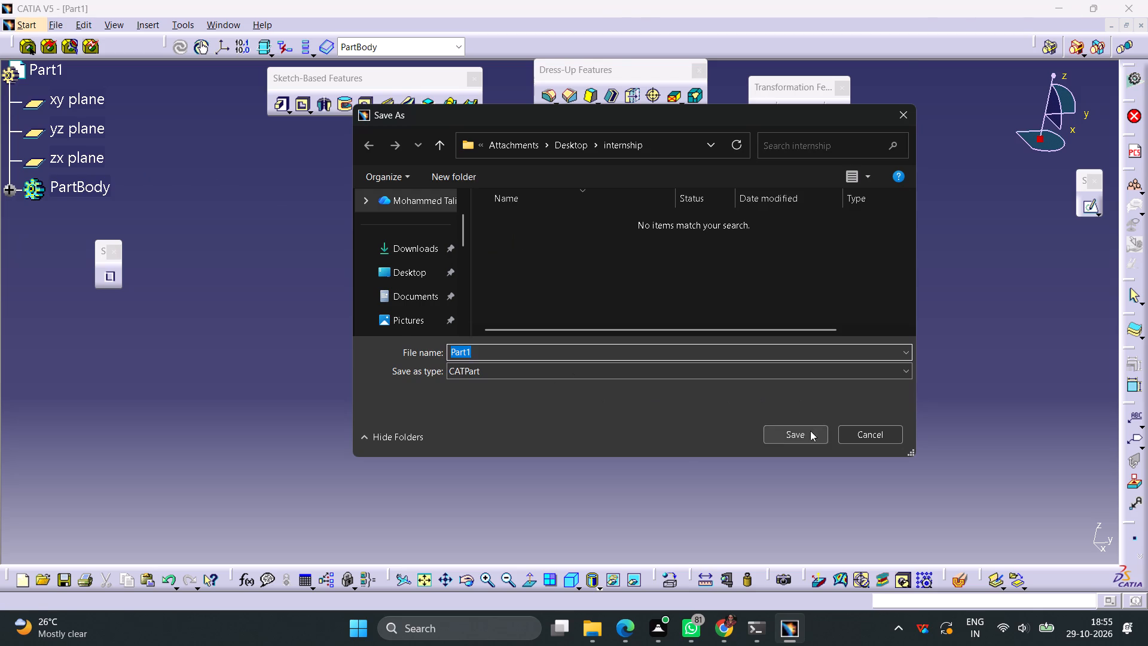
click(795, 437)
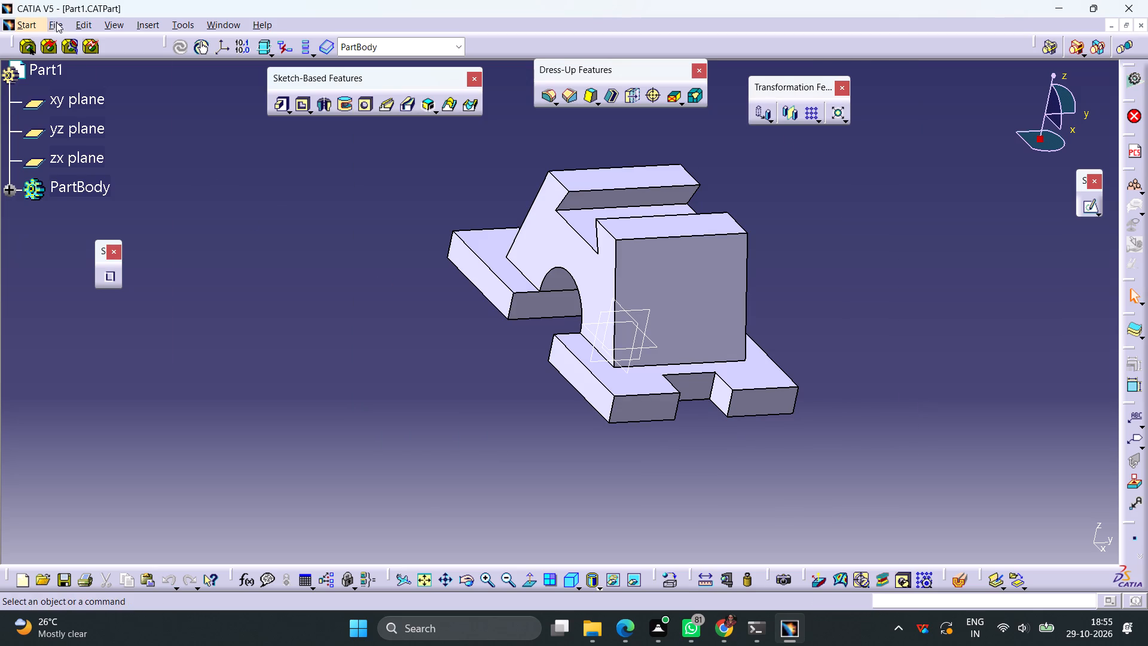
Save the part in igs format as Part1 in the internship folder.
click(57, 22)
click(122, 148)
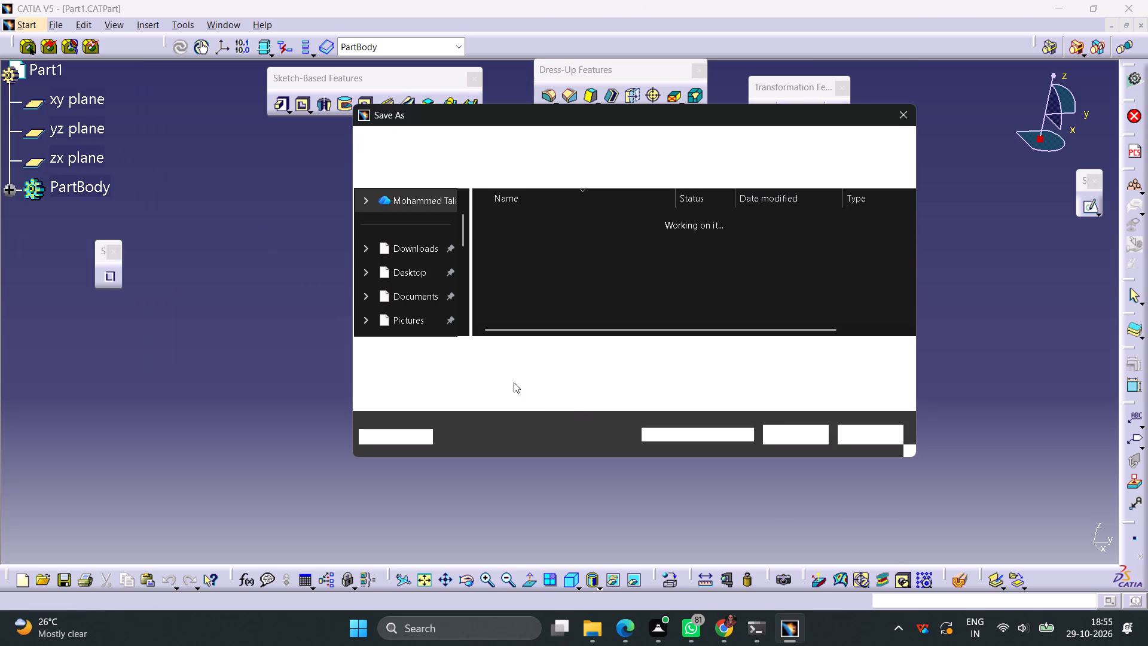
click(505, 377)
click(477, 409)
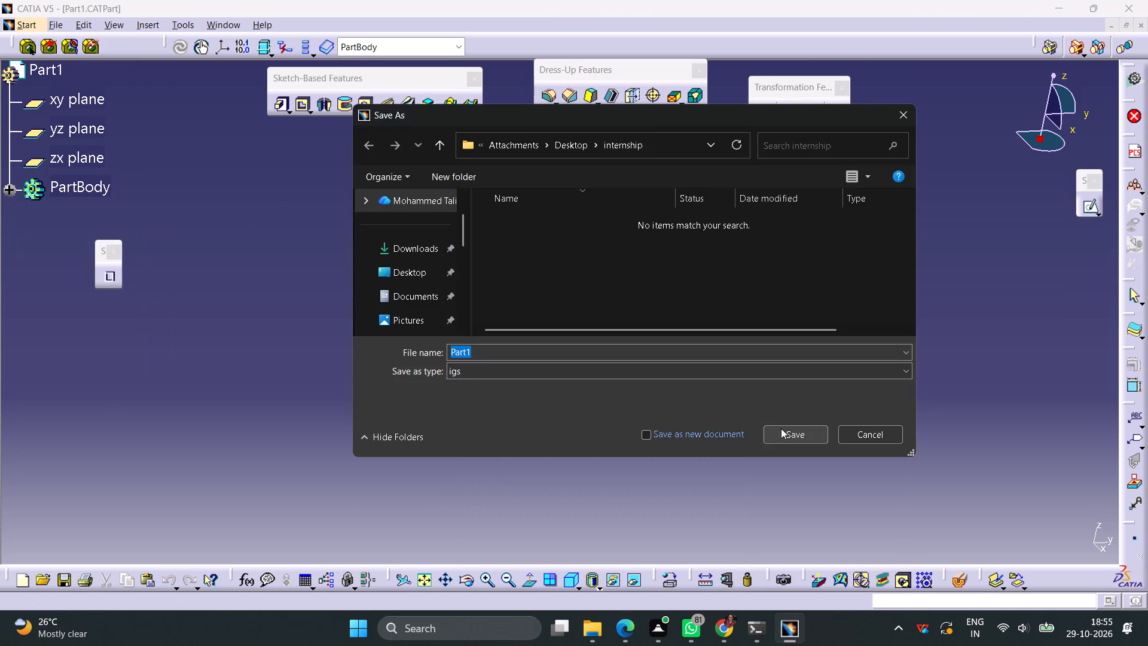
click(795, 432)
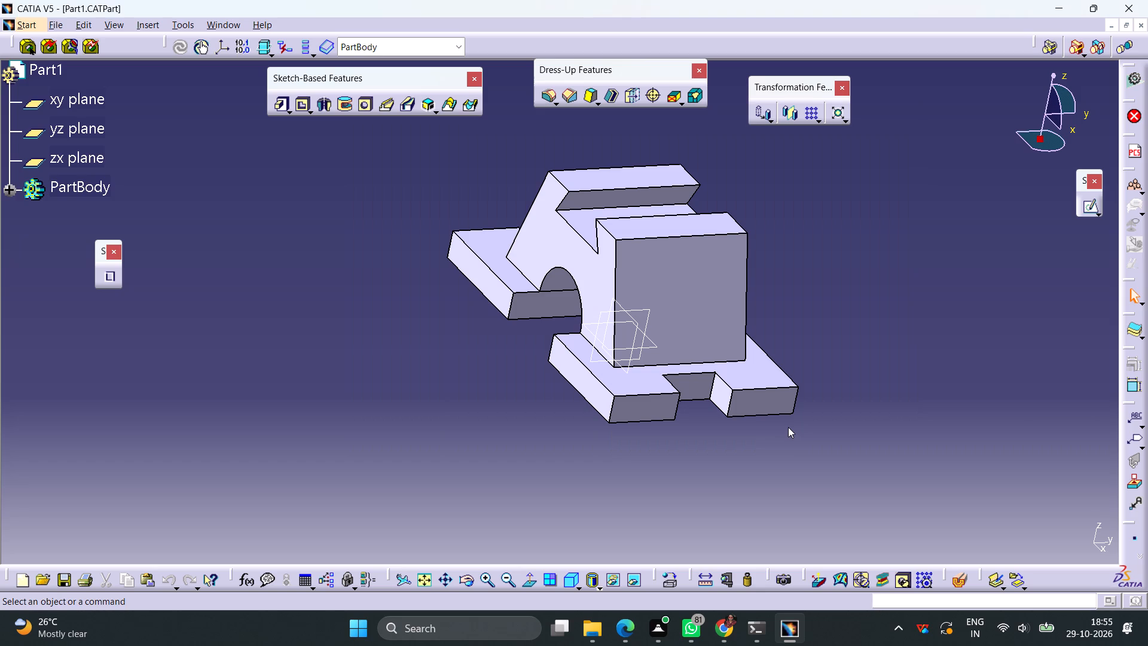
Create a new drawing with the ISO standard and an A2 ISO landscape sheet.
key(ctrl+n)
key(d)
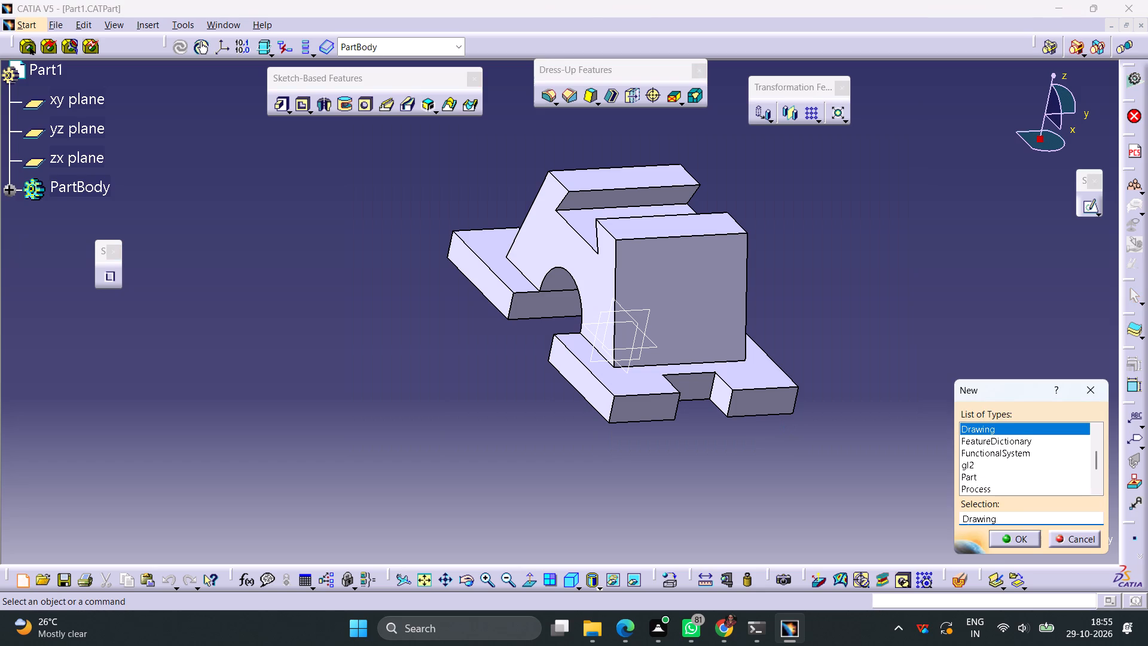
key(Return)
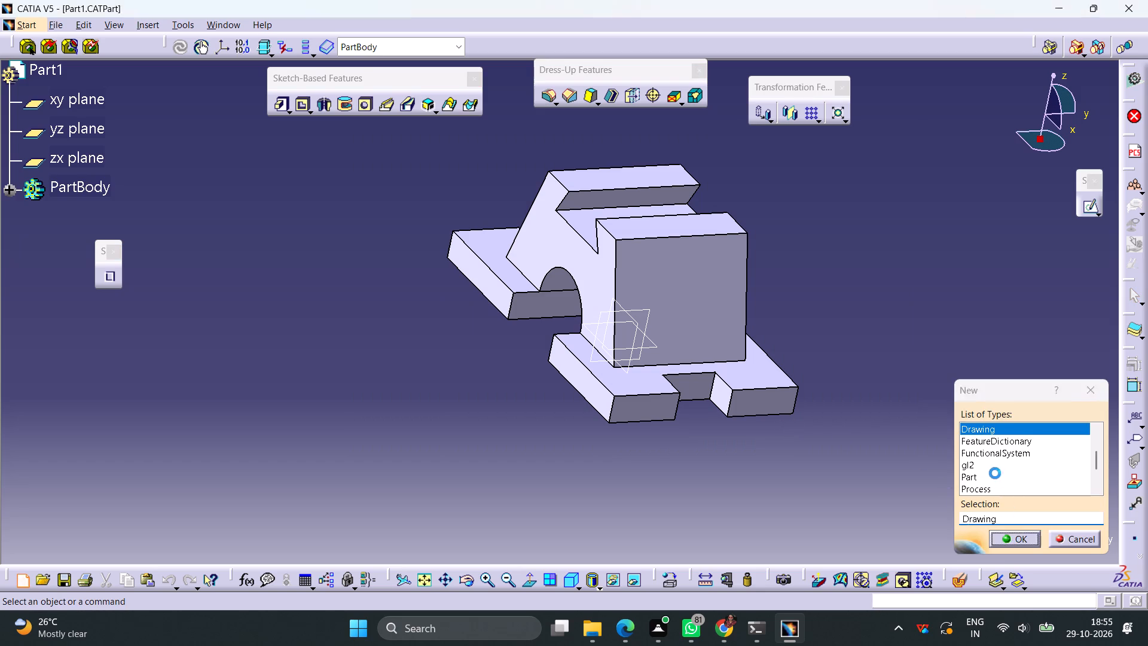
click(1022, 540)
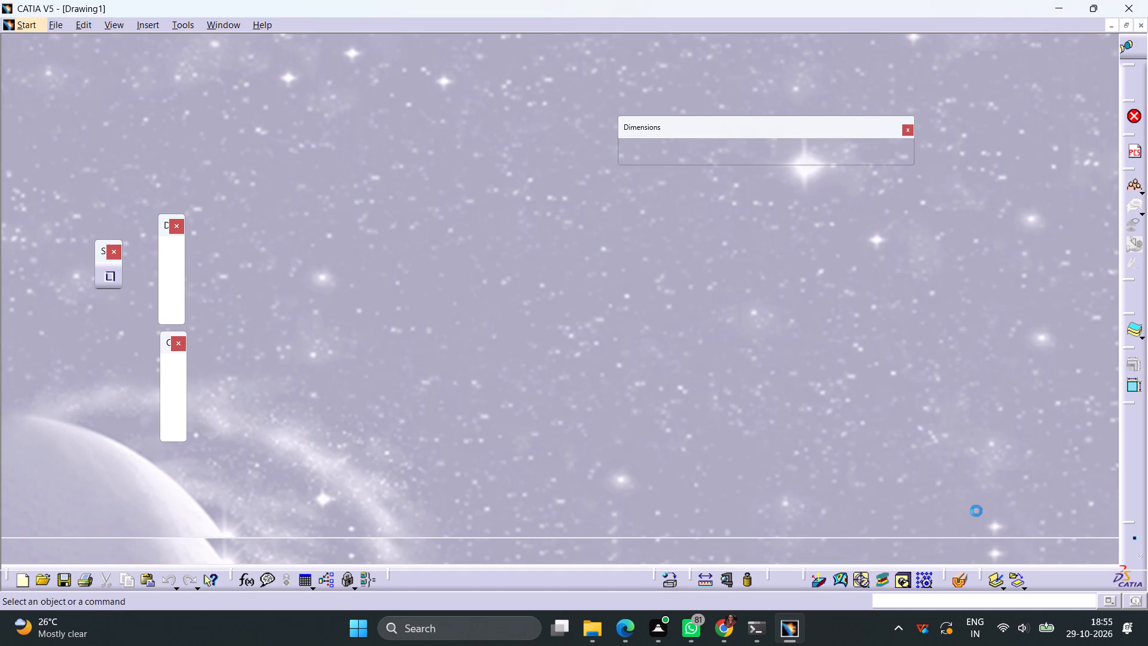
Set Sheet.1's projection method to third angle standard.
right_click(84, 111)
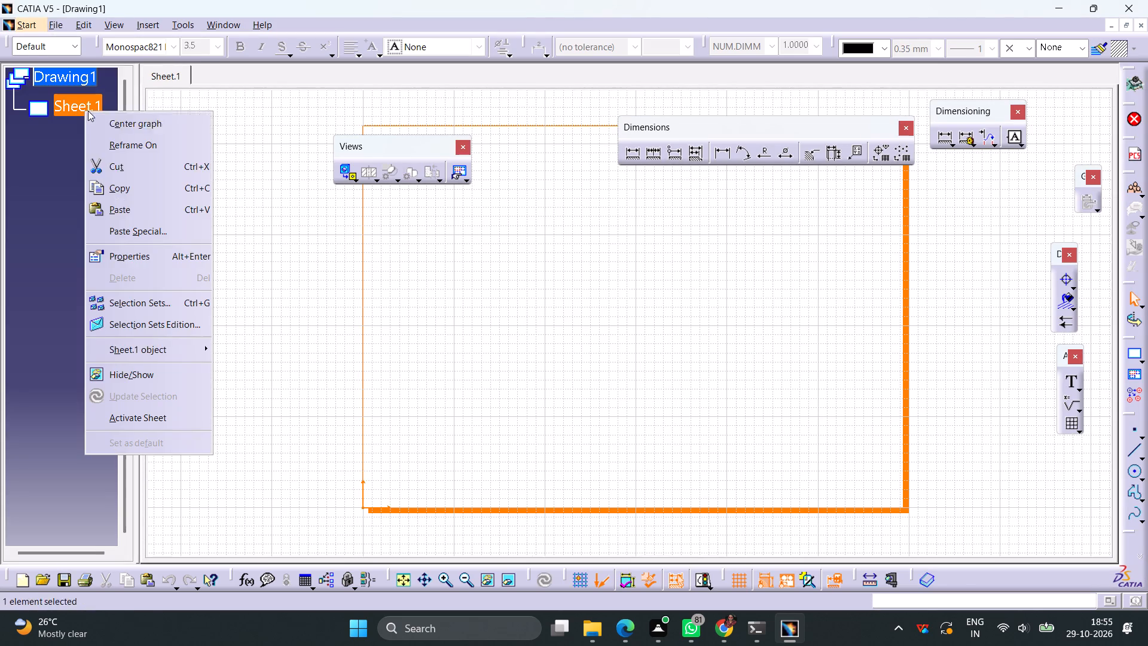
click(139, 252)
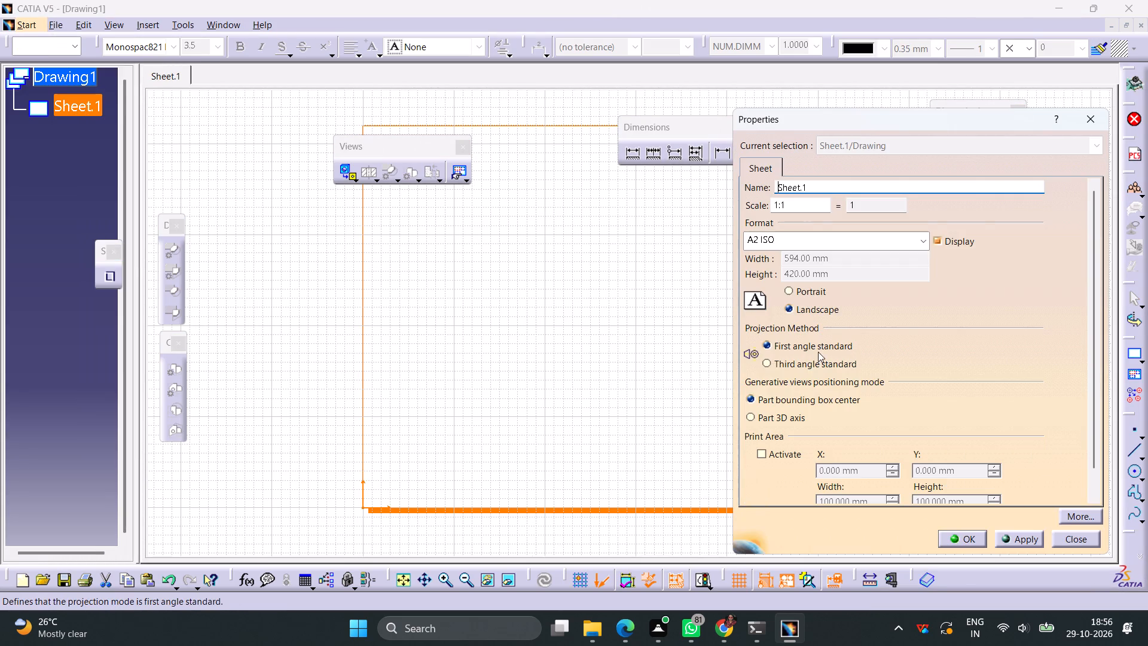
click(770, 364)
click(1006, 540)
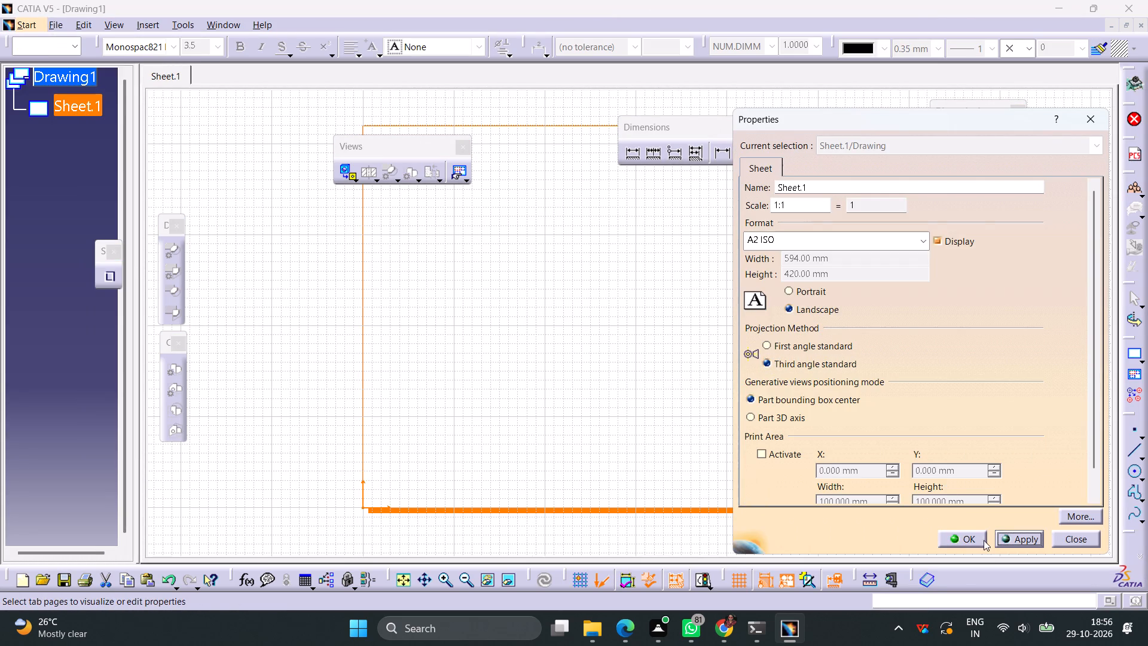
click(975, 540)
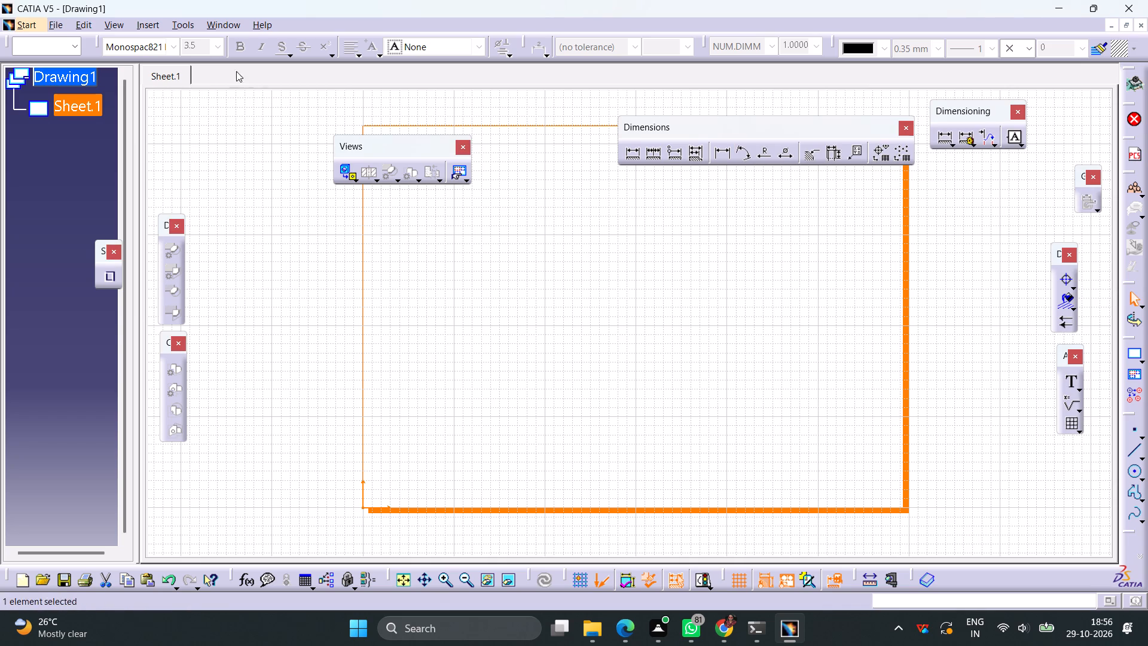
Create a frame and title block on the sheet background using the Drawing Titleblock Sample 1 style.
click(69, 28)
click(88, 28)
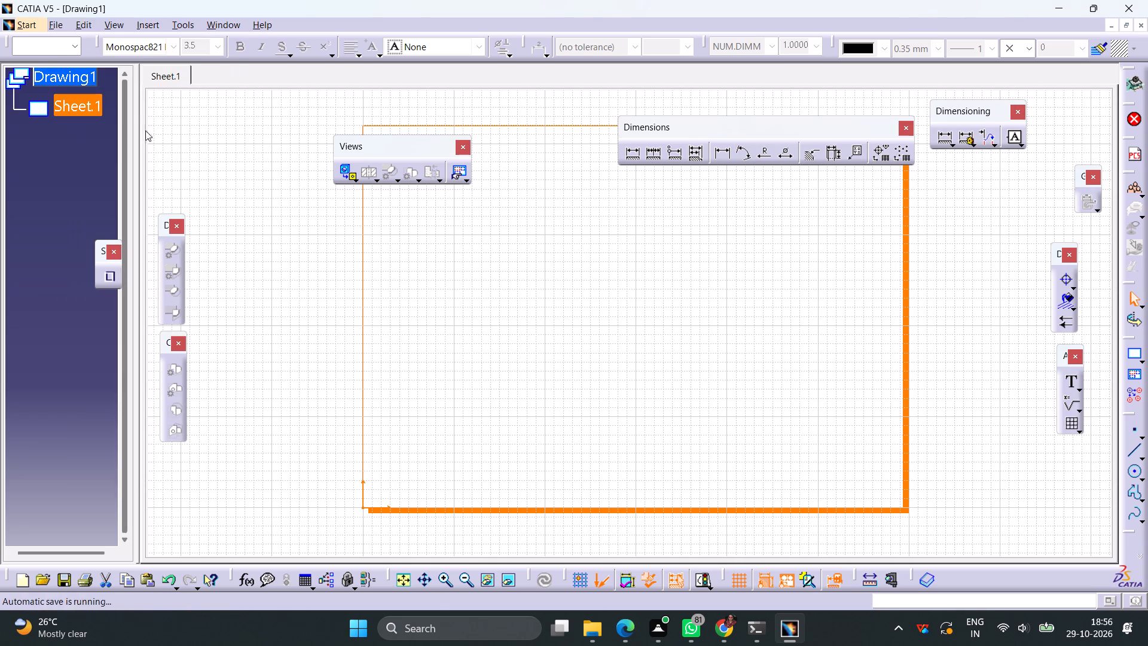
click(86, 26)
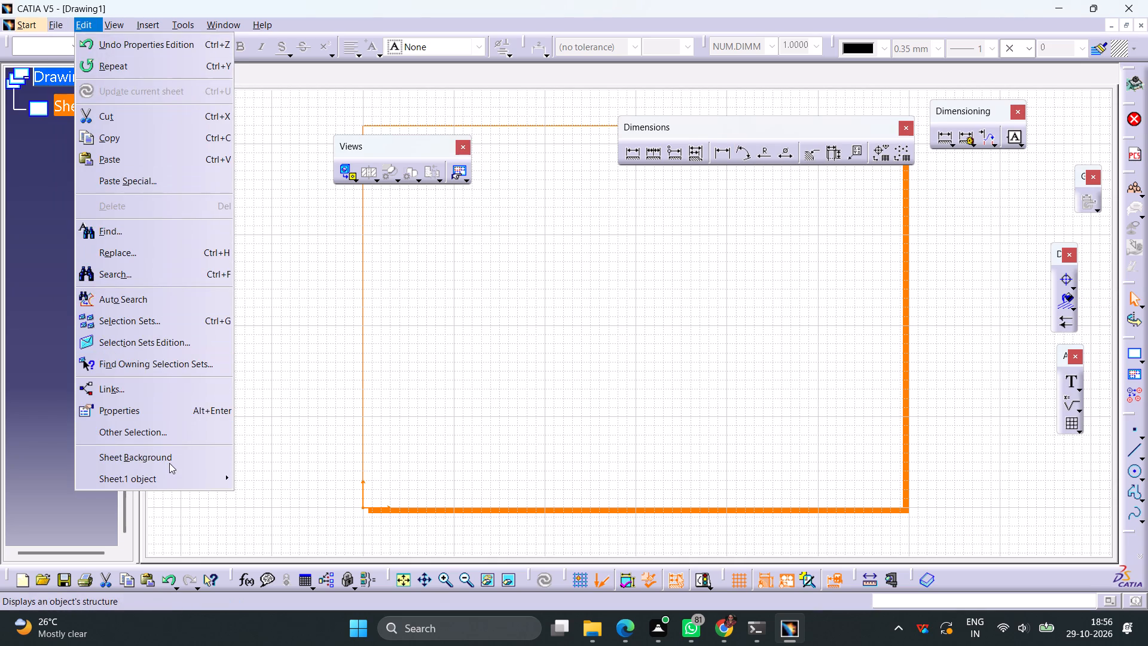
click(169, 463)
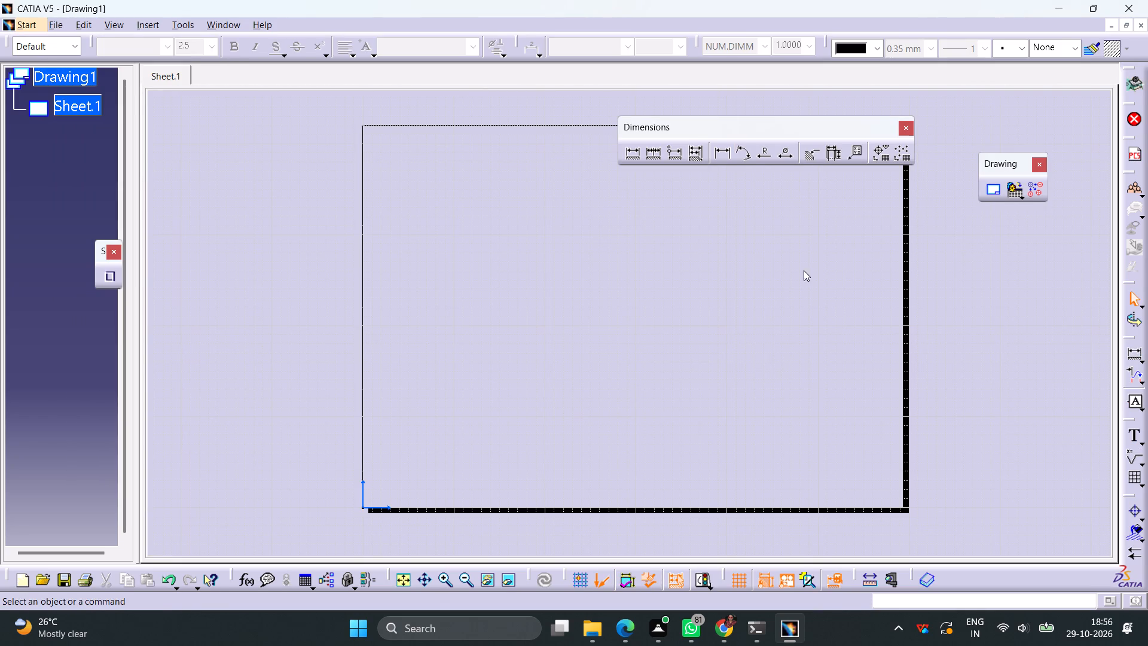
click(988, 192)
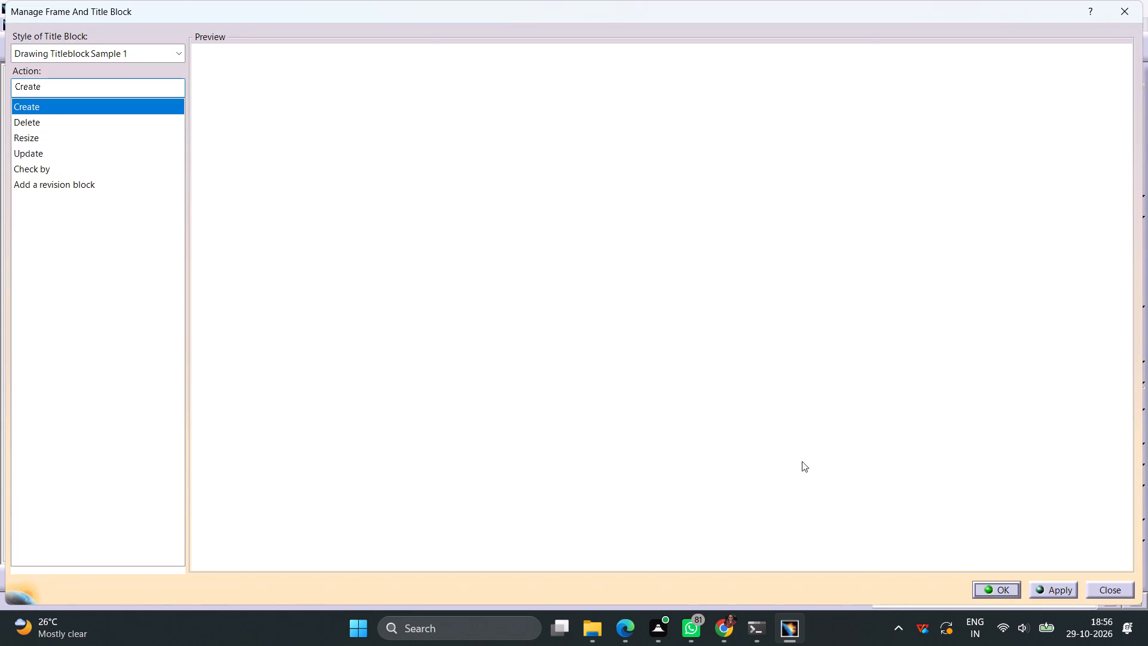
click(1004, 588)
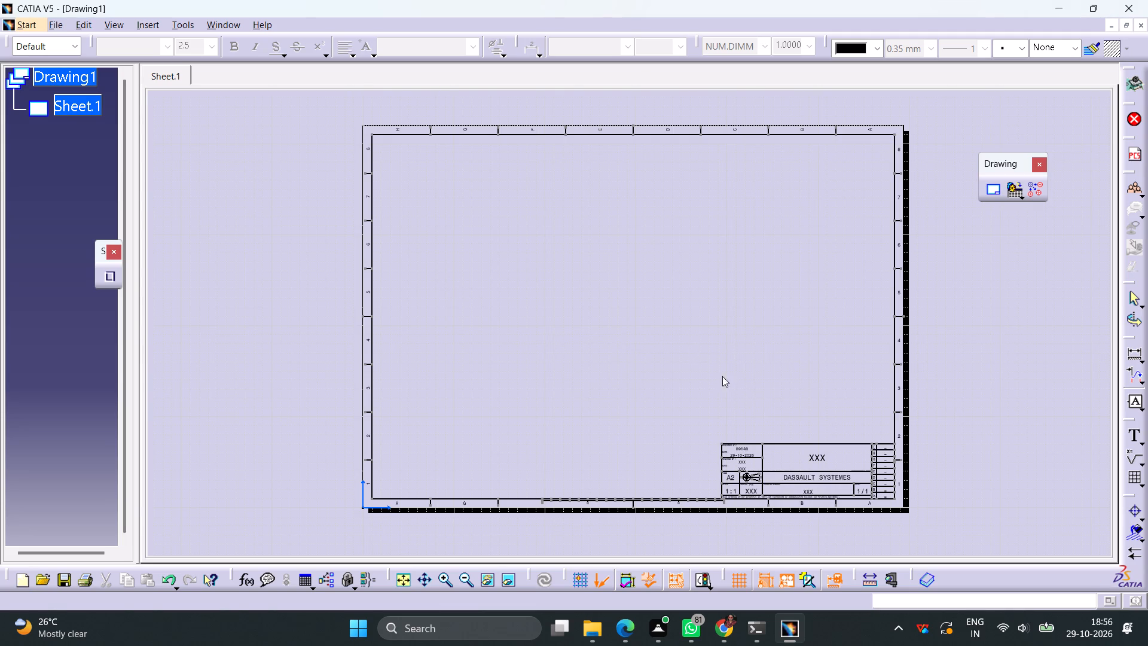
Replace the placeholder title text in the title block with INTERNSHIP.
double_click(817, 457)
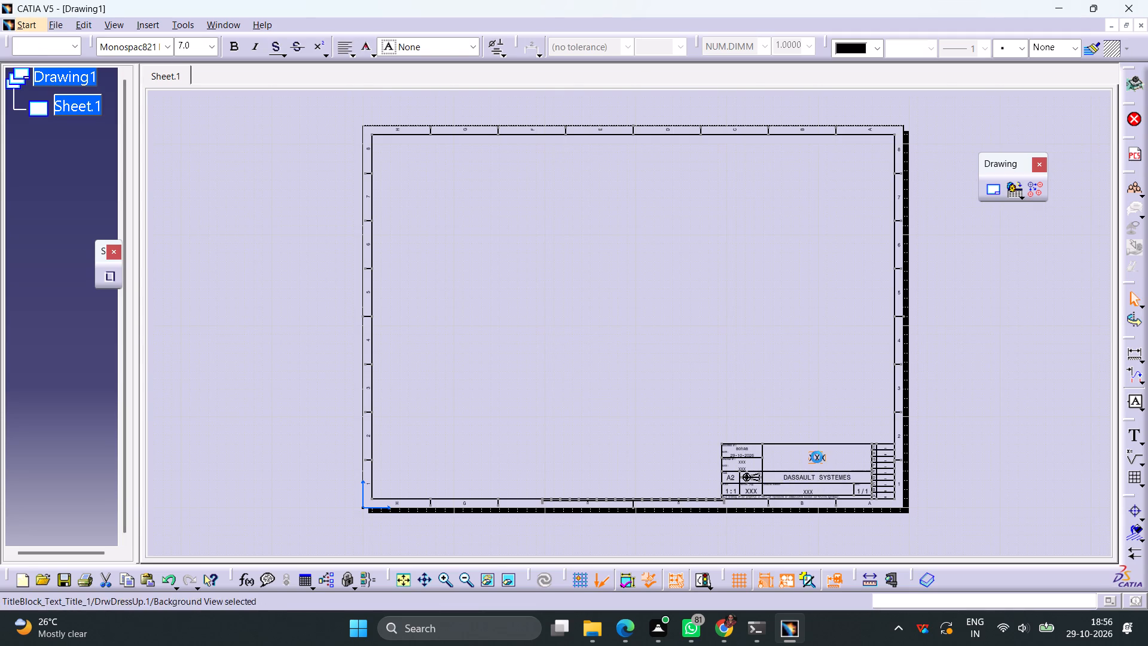
key(i)
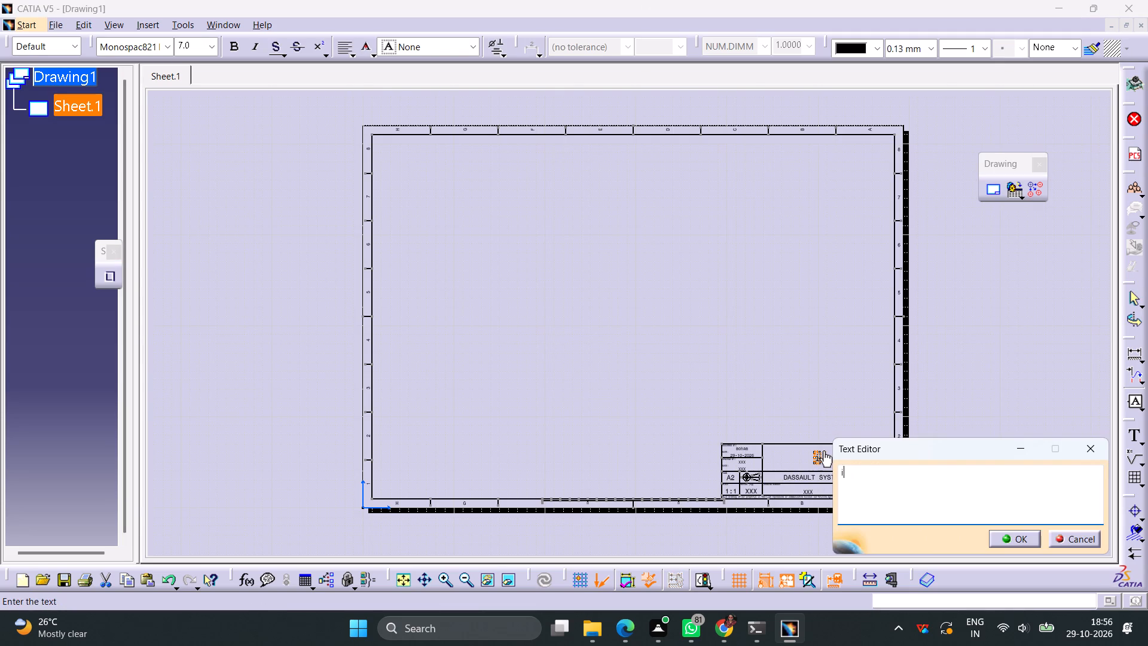
key(BackSpace)
key(i)
key(n)
key(BackSpace)
text(NTERNSHIP)
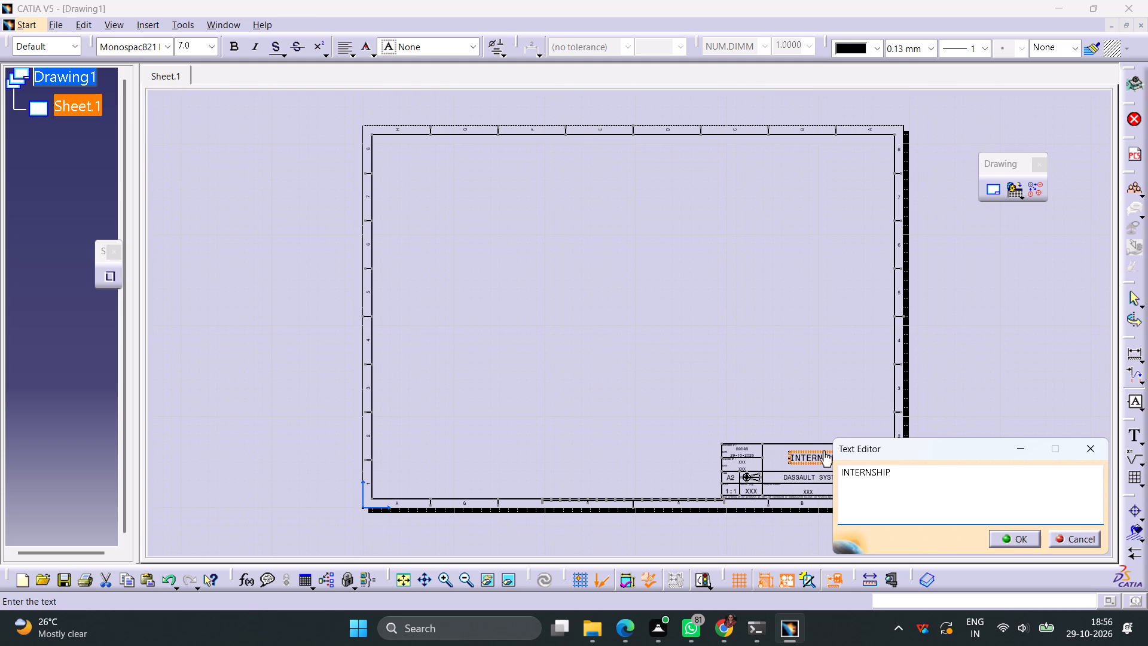
key(Return)
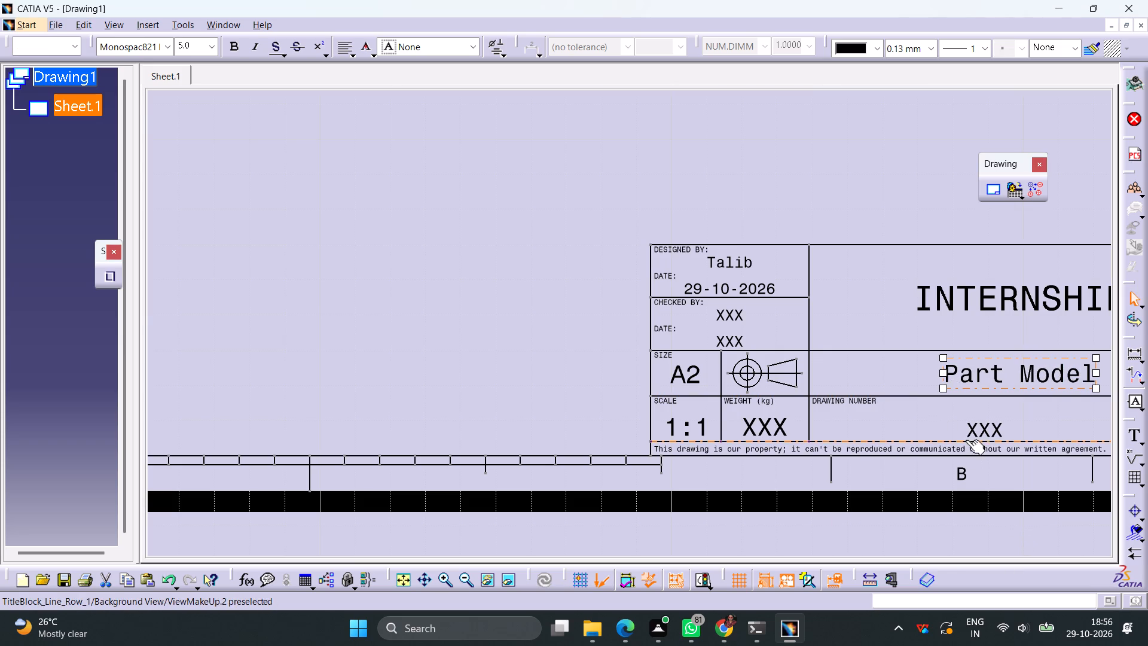
Enter 01 as the drawing number in the title block.
double_click(982, 434)
text(01)
key(Return)
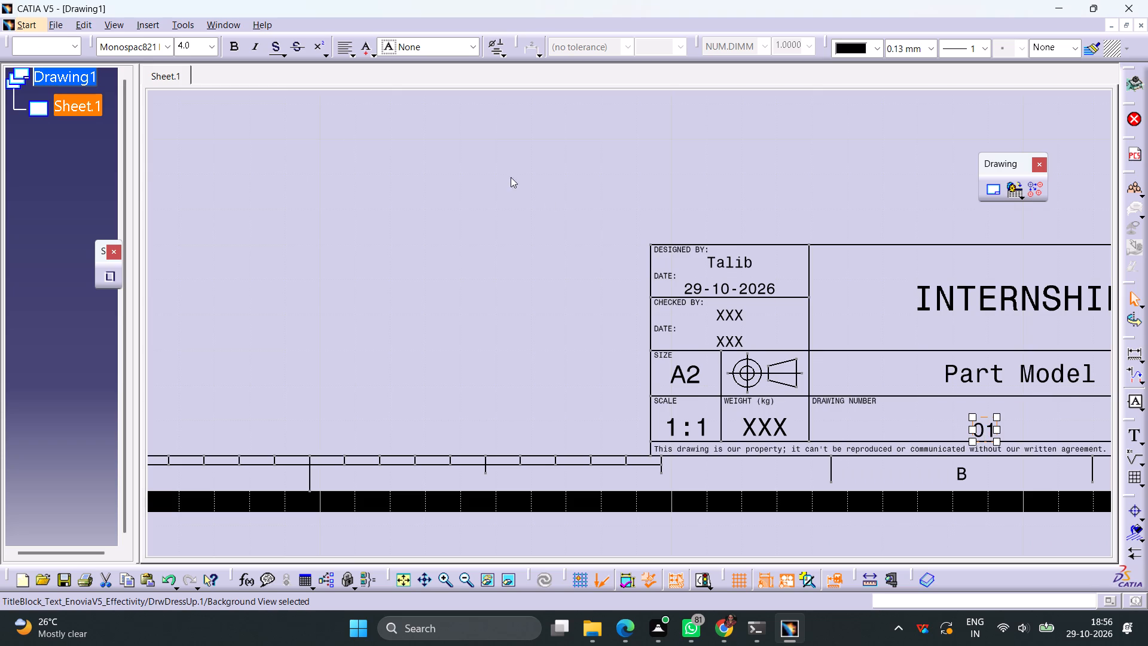
Return from the sheet background to the working views.
click(83, 25)
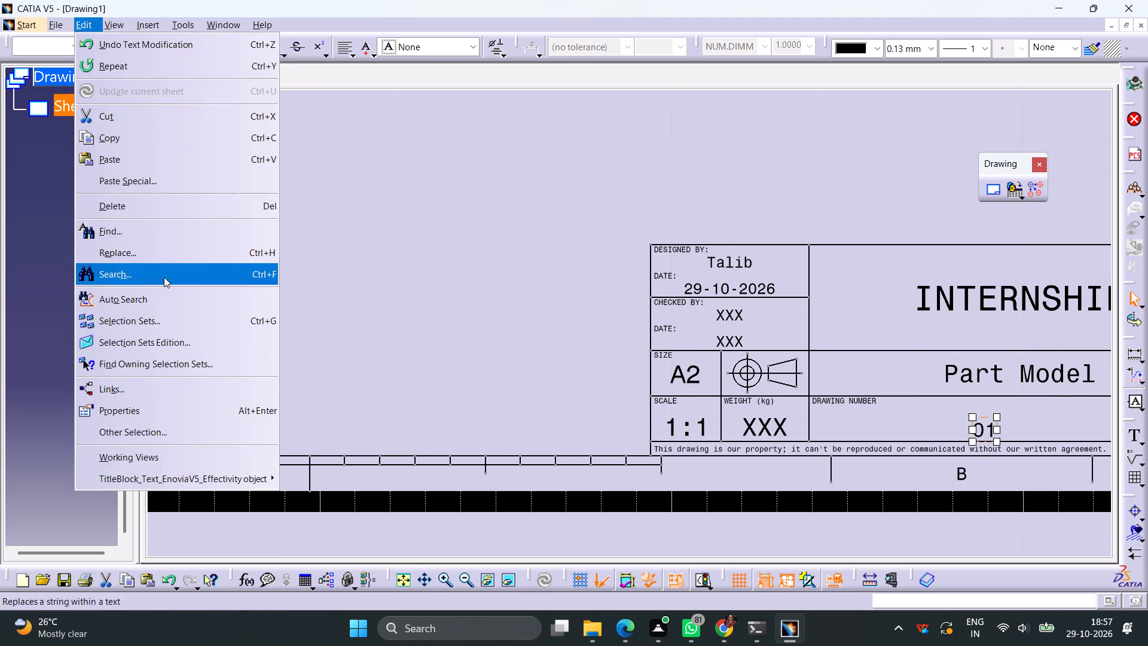
click(132, 452)
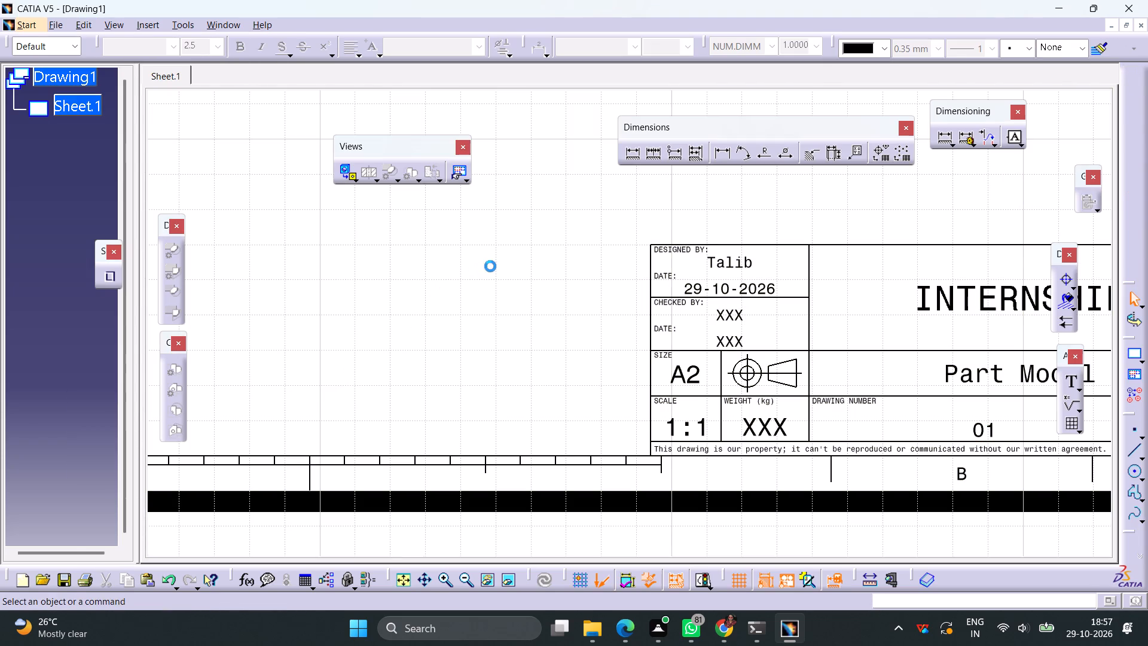
Create a front view from the block's face with the arch and dovetail profile, placing it in the lower-left area of the sheet.
ctrl+middle_drag(520, 257, 523, 362)
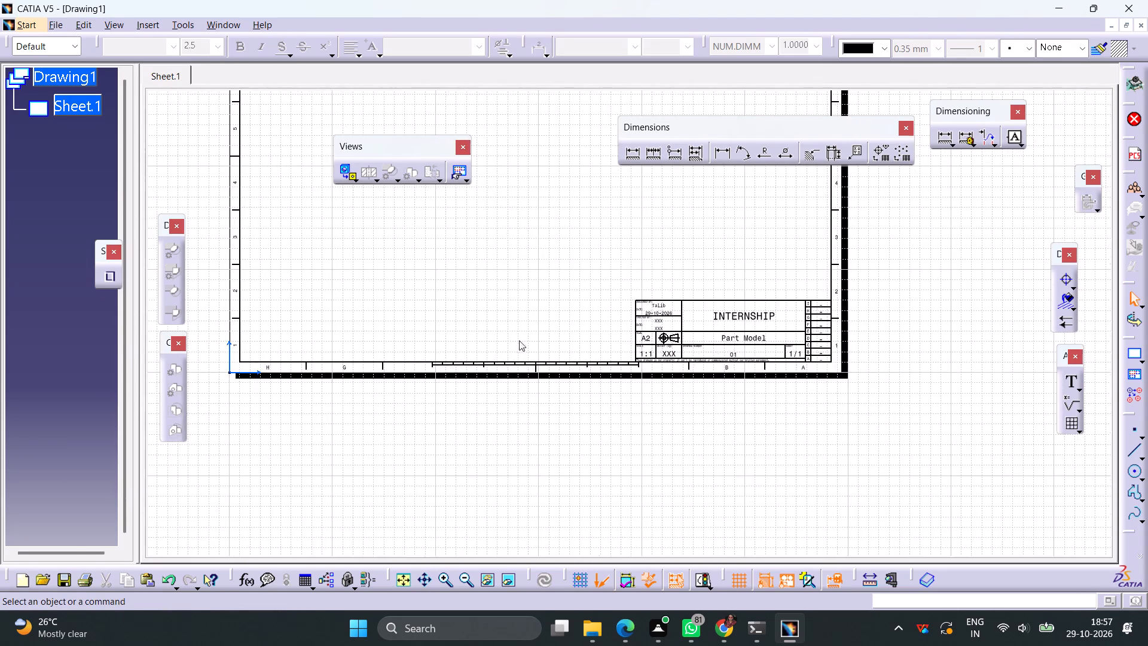
scroll(488, 273, up, 1)
middle_drag(491, 282, 529, 359)
click(344, 175)
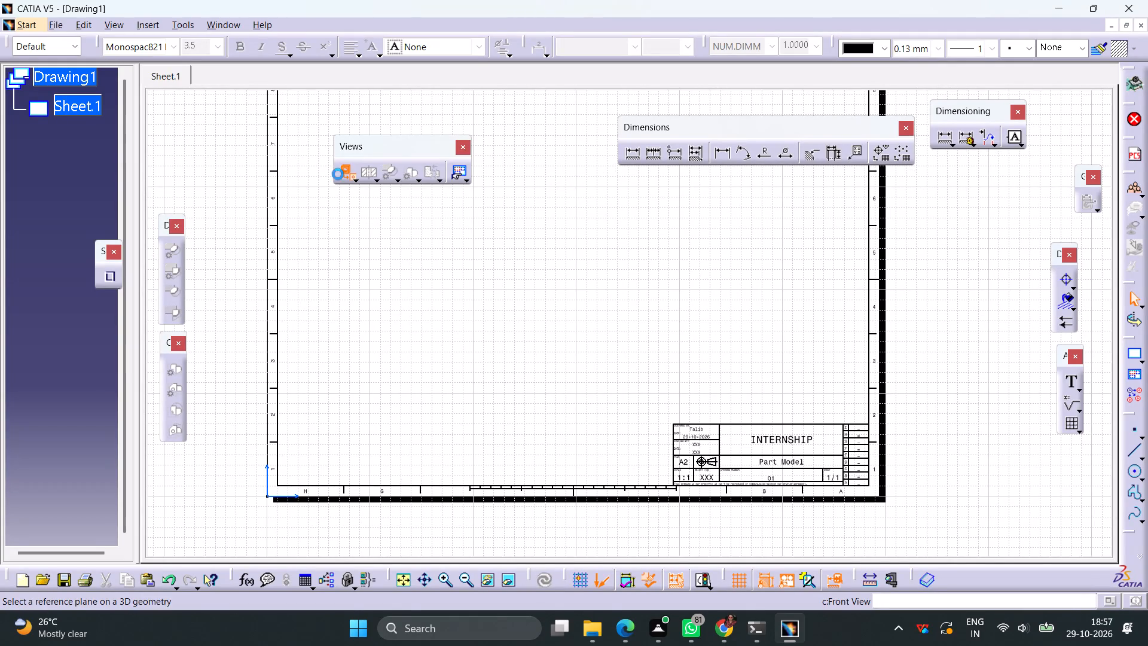
click(226, 28)
click(271, 136)
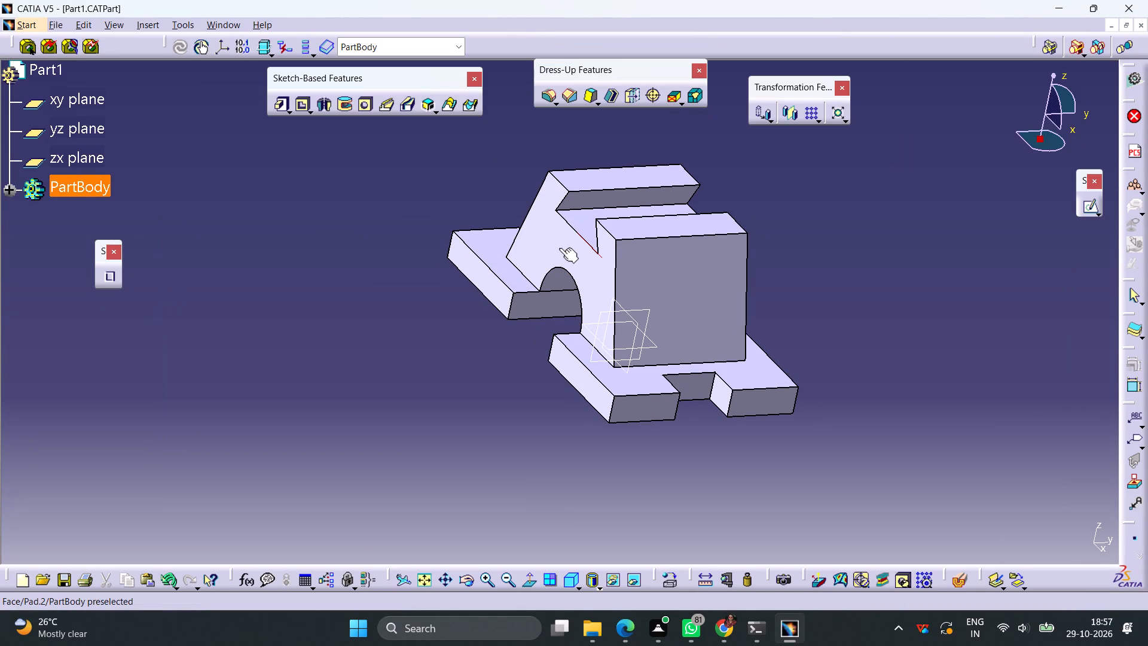
click(559, 248)
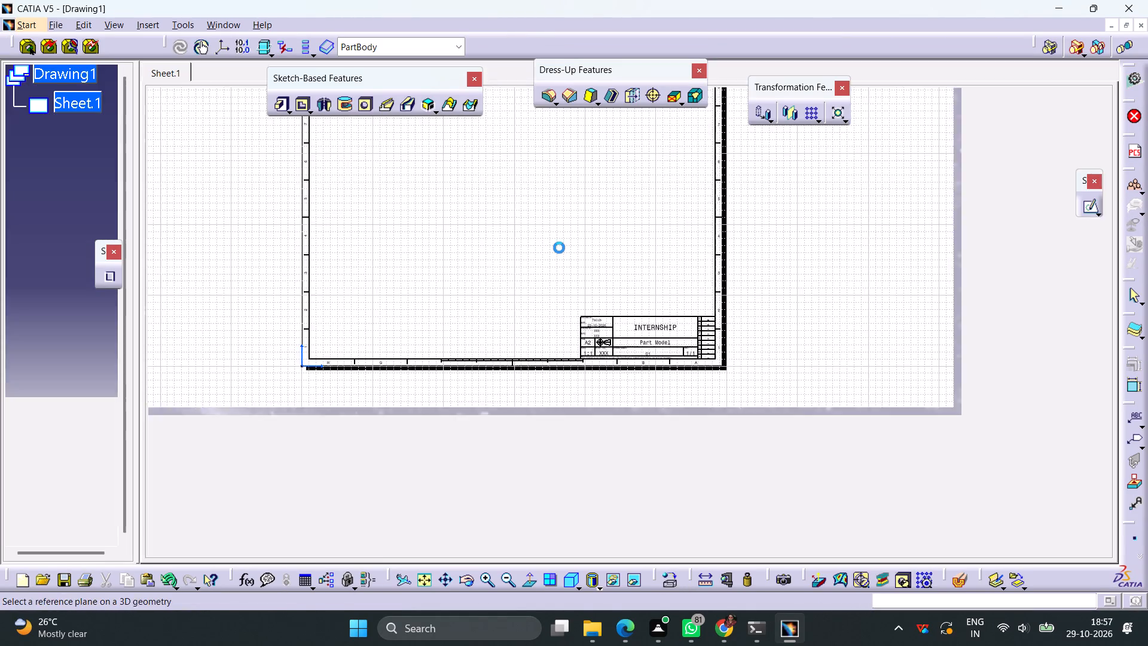
ctrl+middle_drag(595, 278, 604, 336)
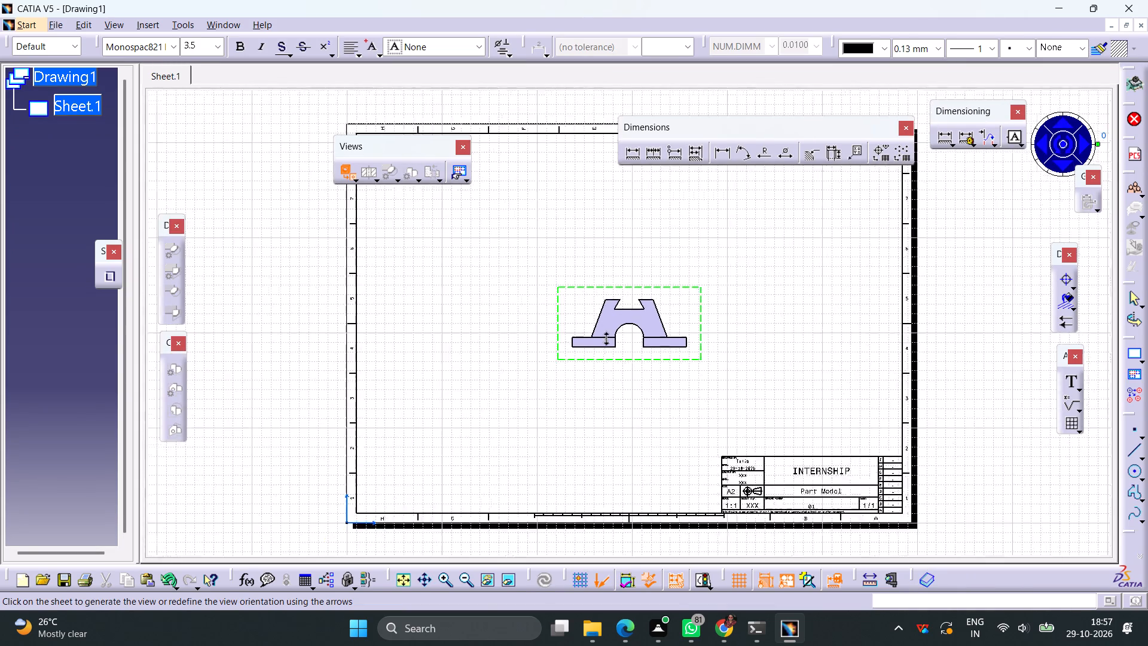
ctrl+middle_drag(604, 336, 607, 371)
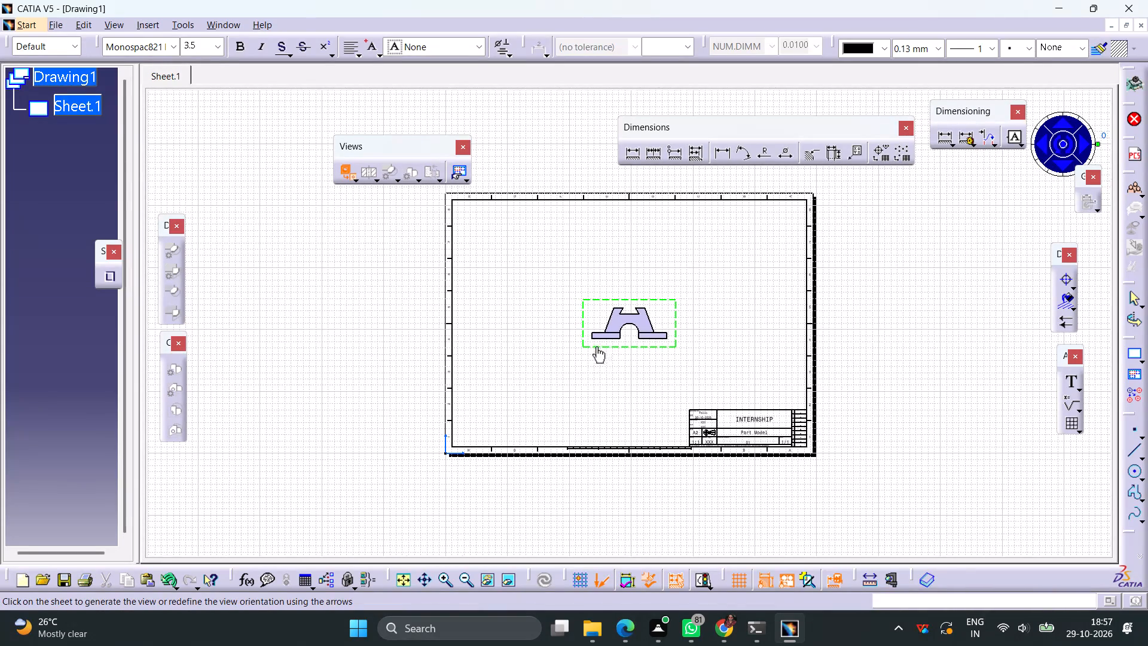
drag(596, 346, 490, 383)
click(378, 358)
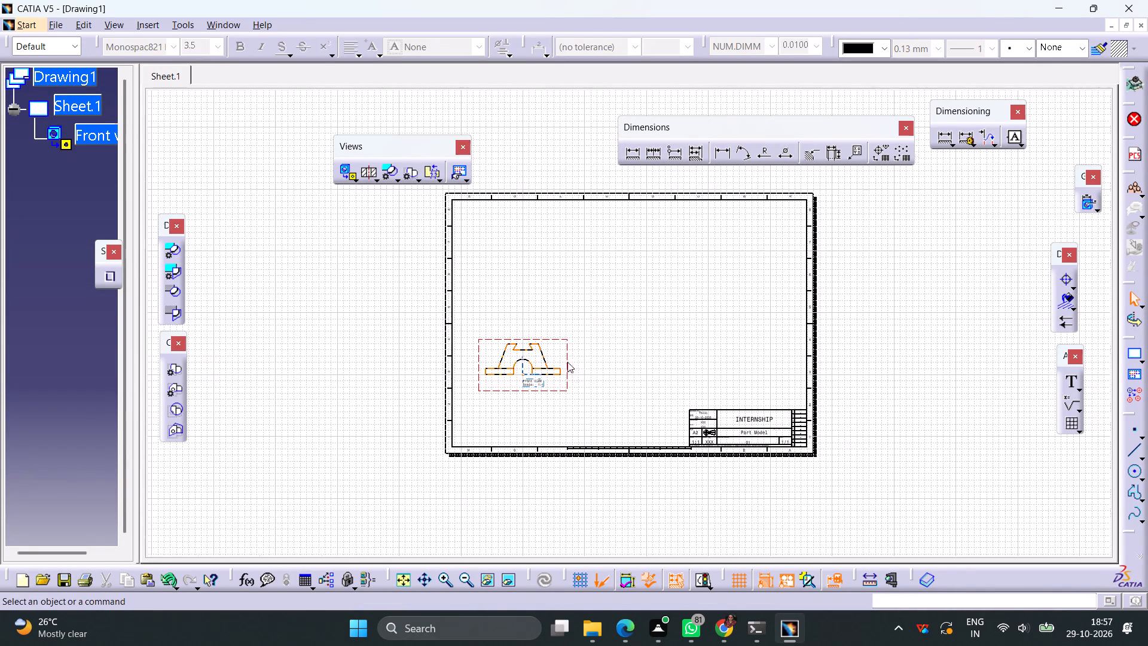
Add projection views from the front view: a top view above it and a right view beside it.
click(355, 180)
click(433, 197)
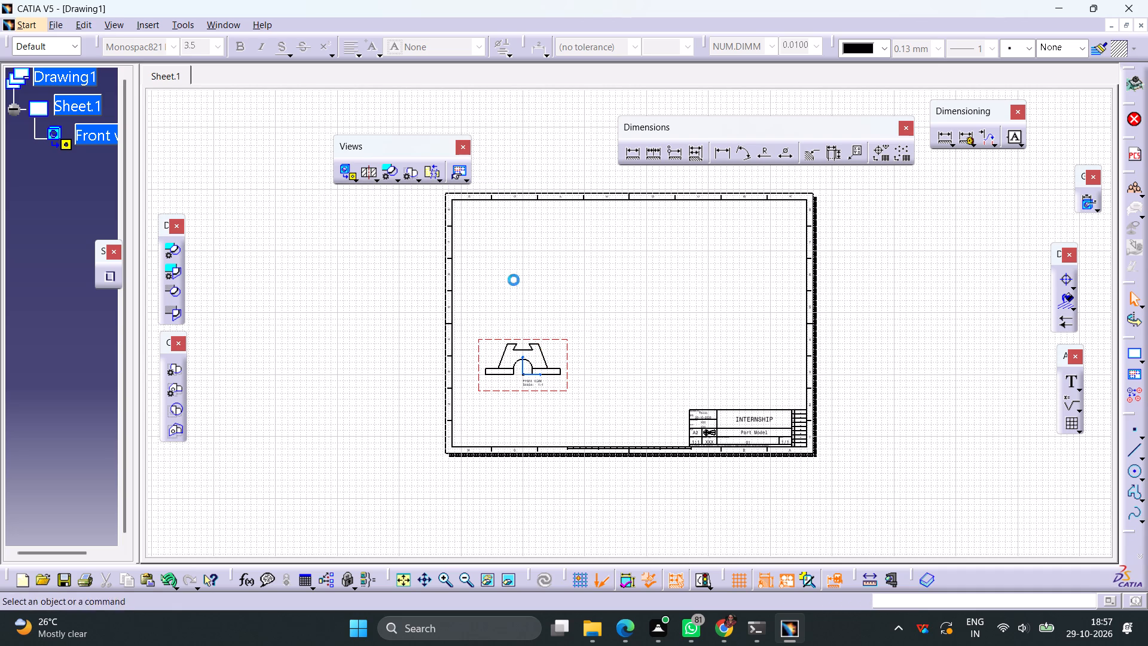
click(521, 284)
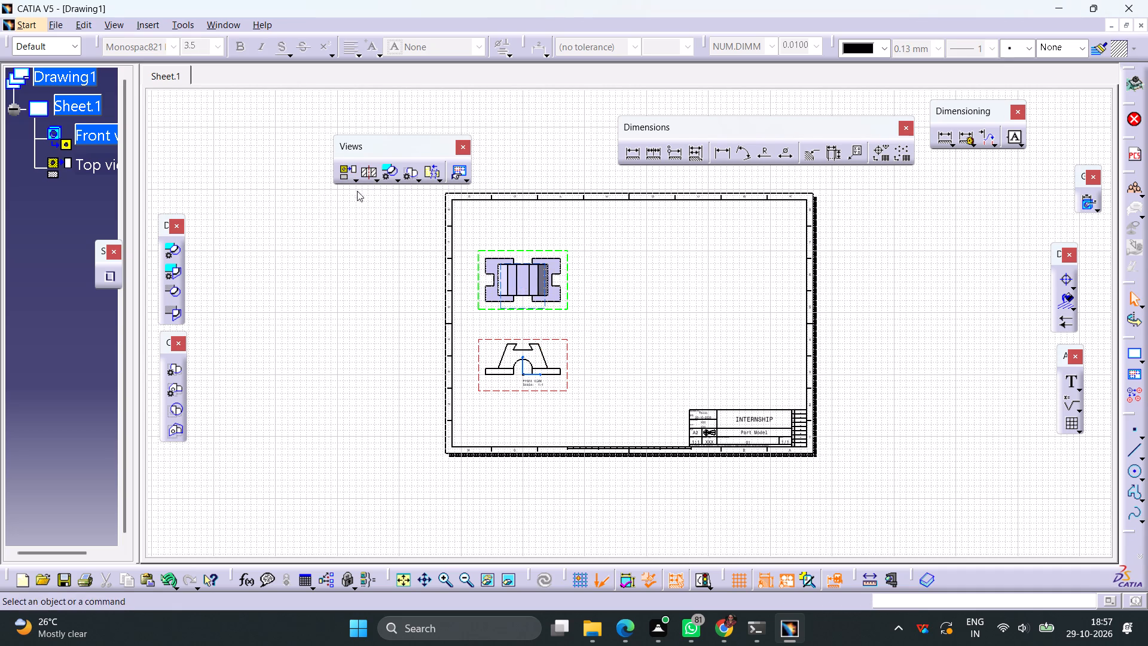
click(342, 176)
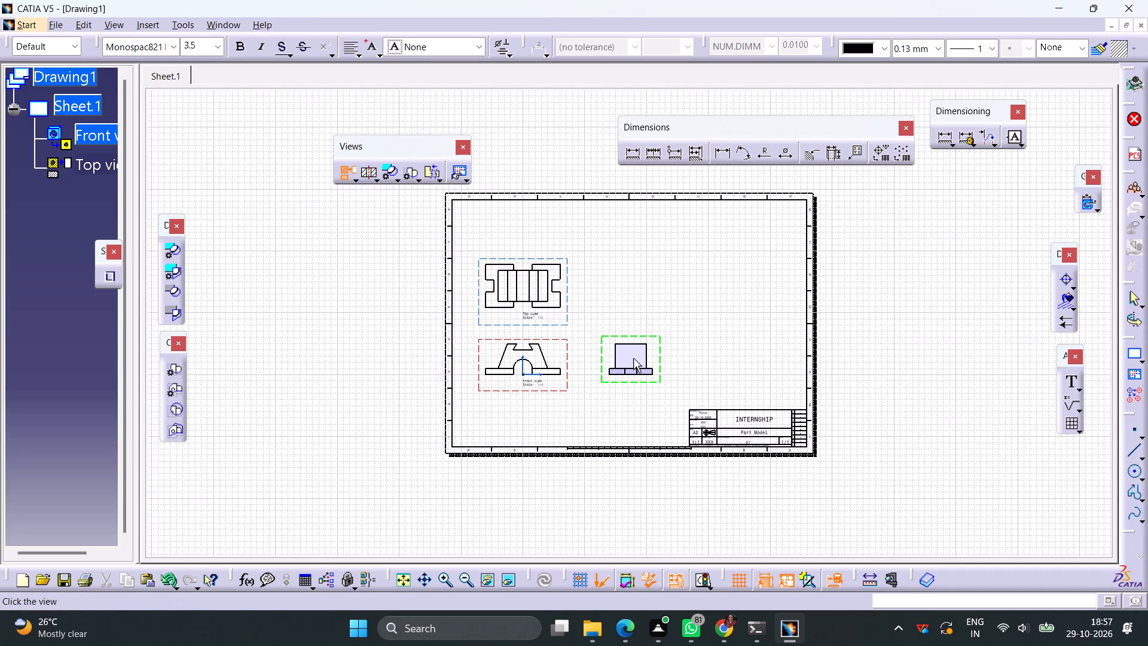
click(633, 358)
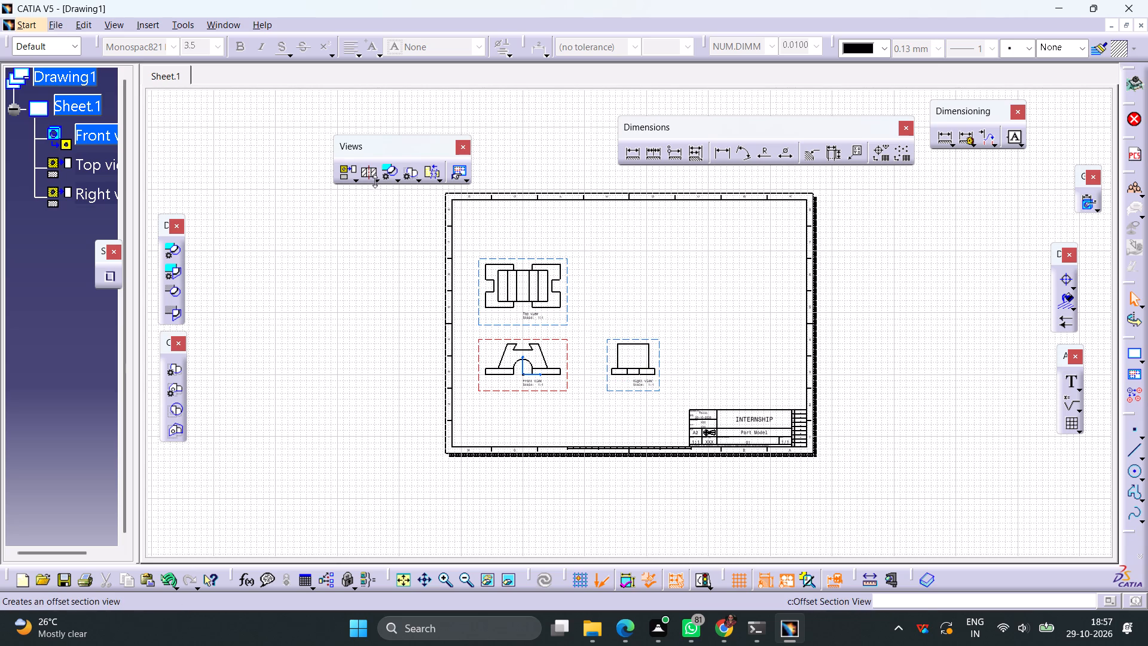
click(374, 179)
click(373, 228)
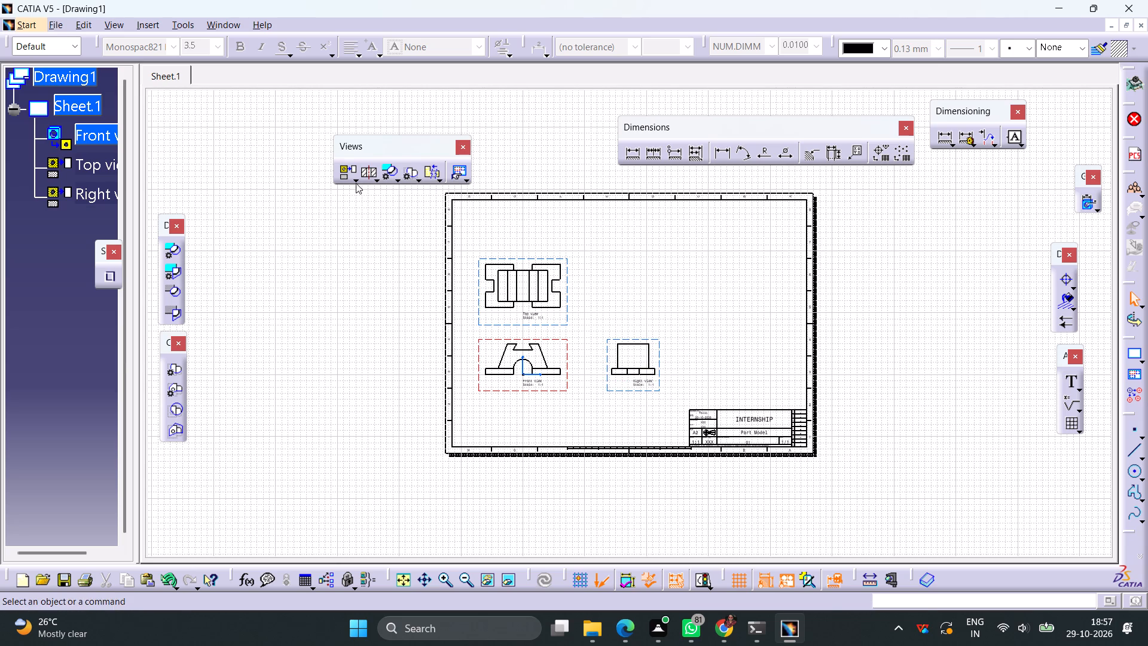
Create an isometric view from the Part1 model and position it in the upper-right area of the sheet.
click(356, 181)
click(477, 197)
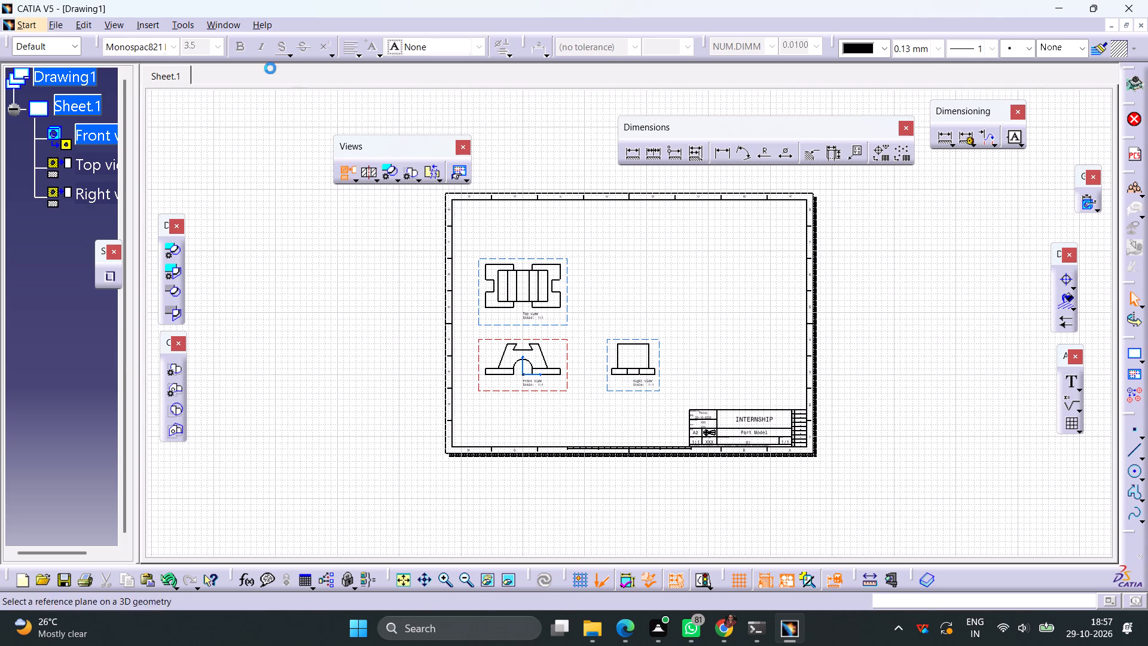
click(224, 22)
click(253, 132)
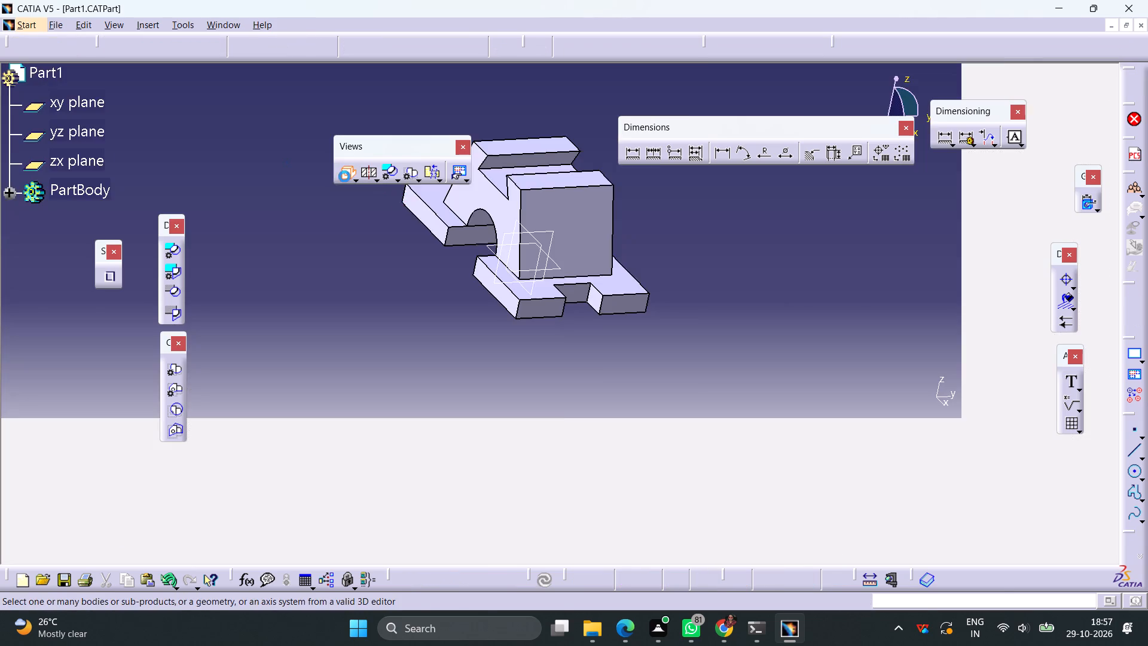
click(557, 258)
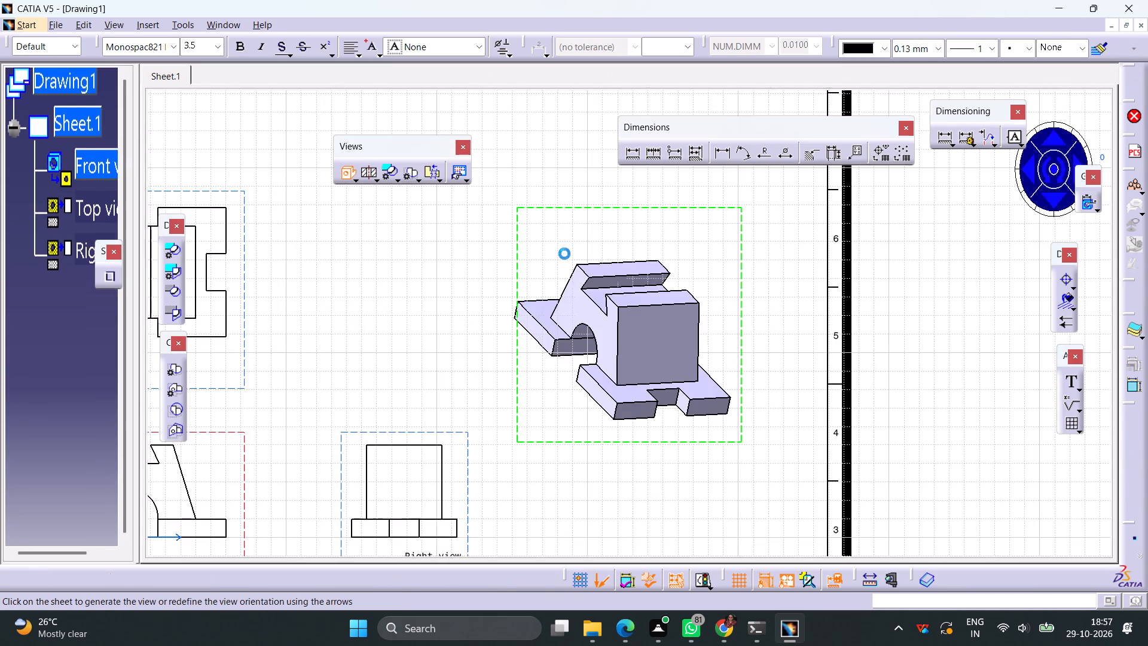
ctrl+middle_drag(563, 275, 569, 344)
click(604, 376)
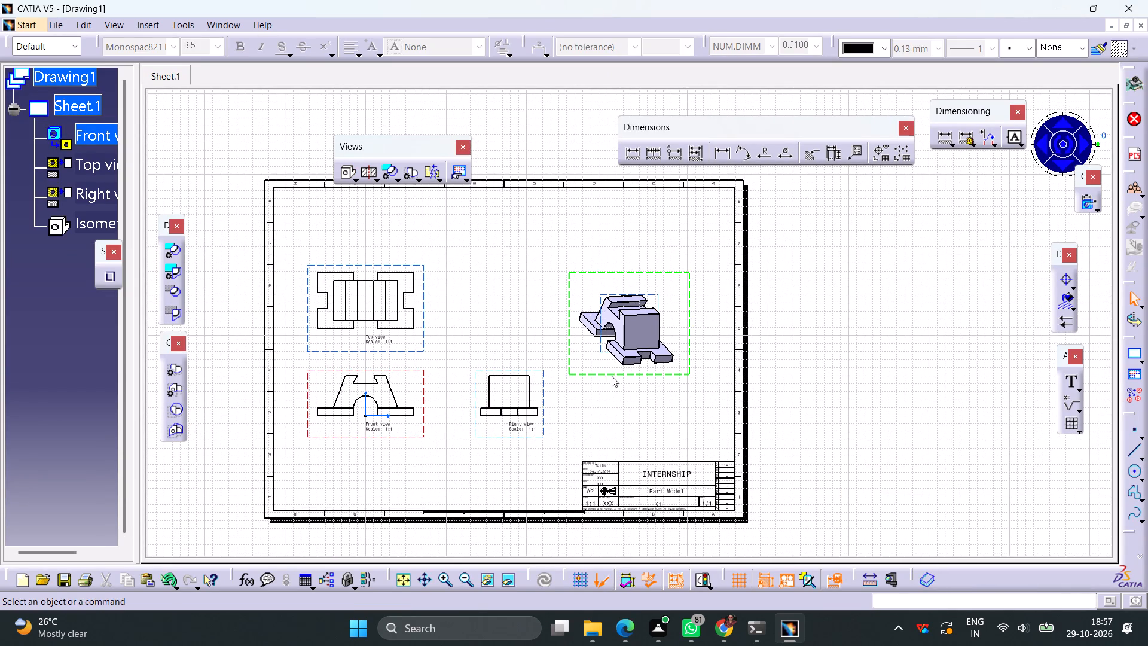
drag(610, 389, 578, 321)
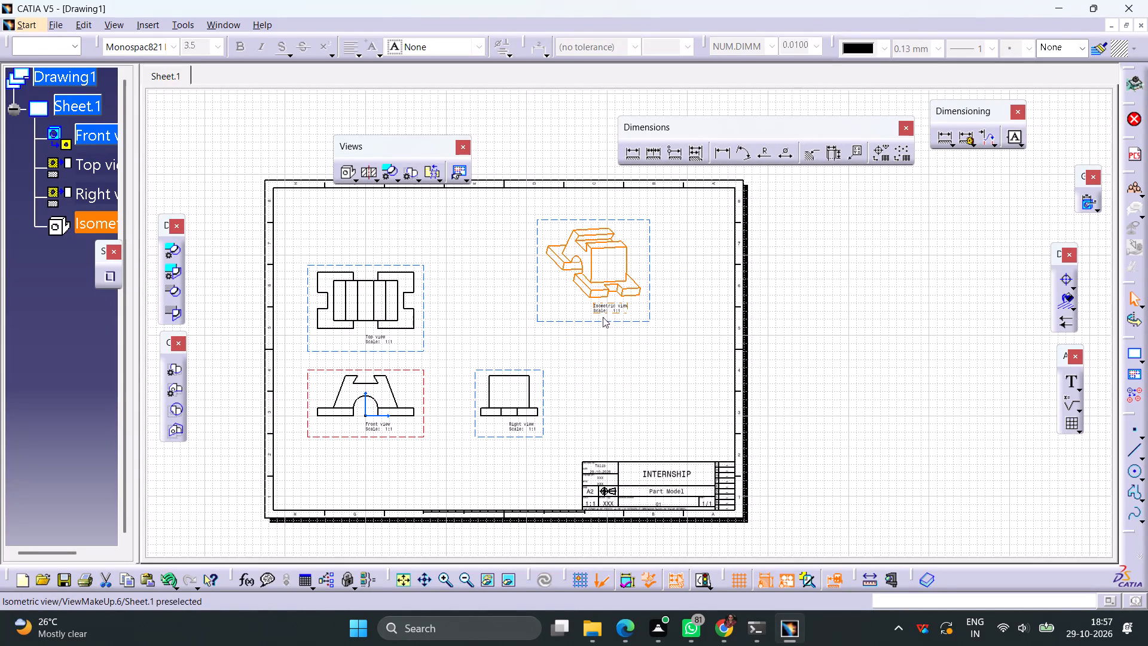
Activate the isometric view and set its generation mode to Raster, using Shading with edges and High quality for visualization.
right_click(647, 283)
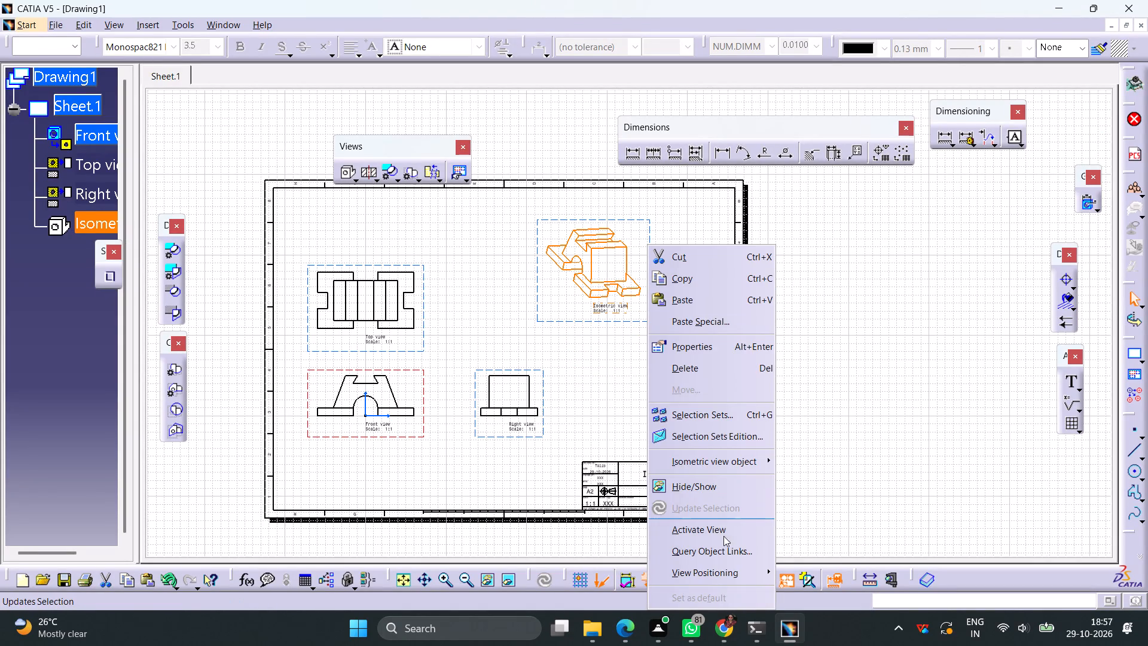
click(719, 525)
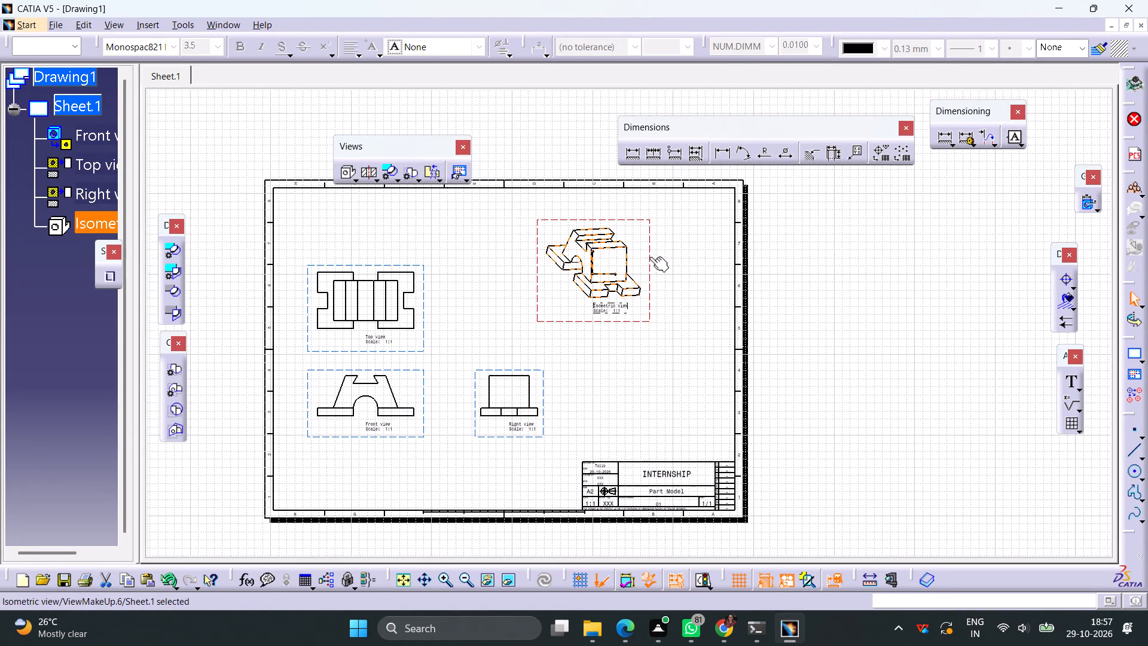
right_click(649, 257)
click(713, 352)
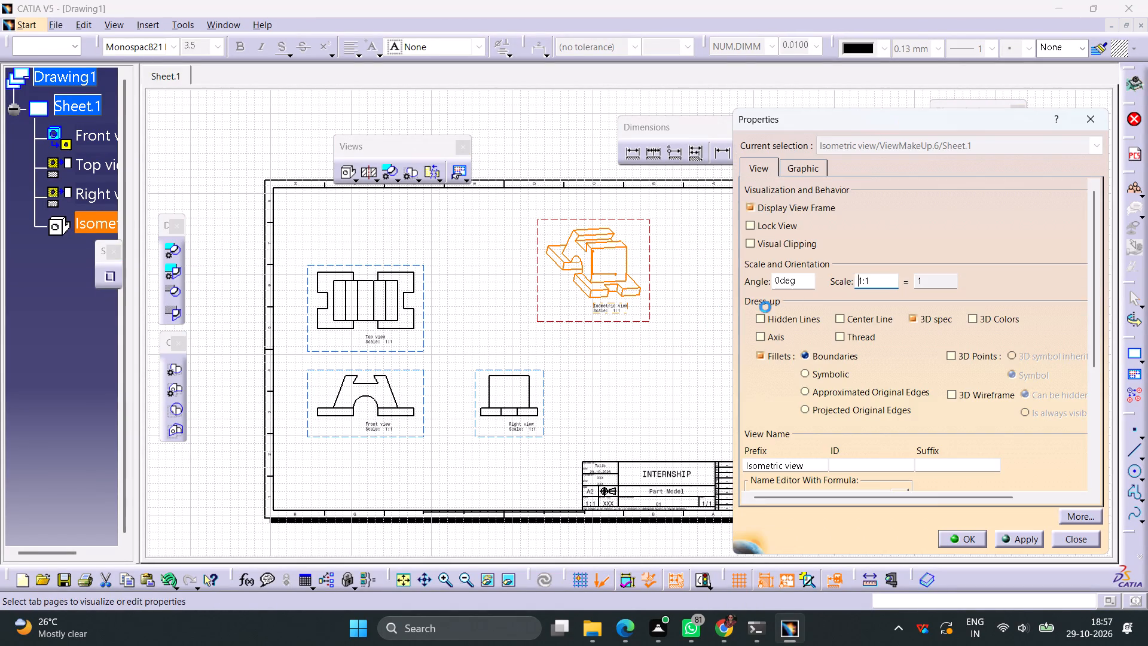
scroll(876, 364, down, 7)
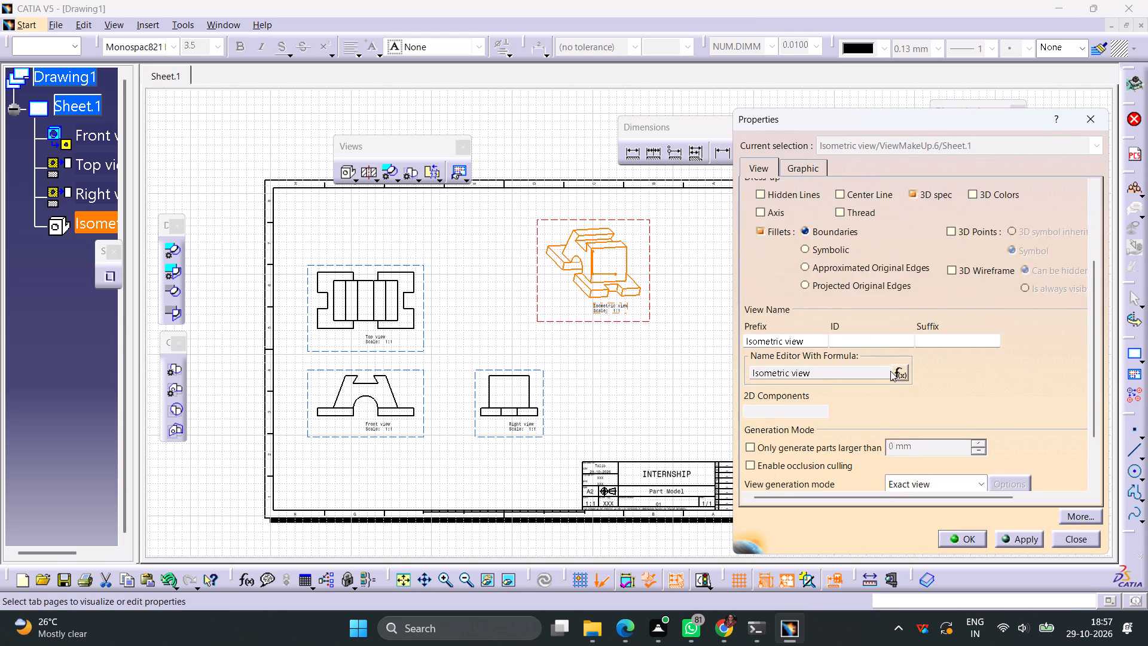
scroll(890, 371, down, 4)
click(970, 420)
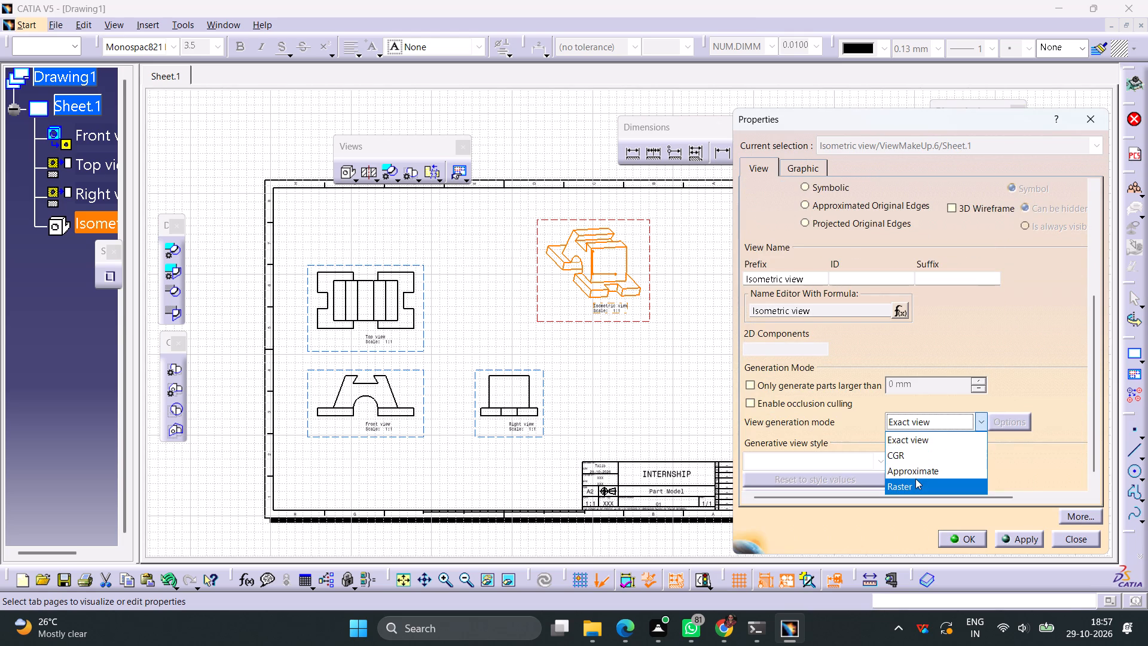
click(915, 479)
click(1004, 425)
click(943, 437)
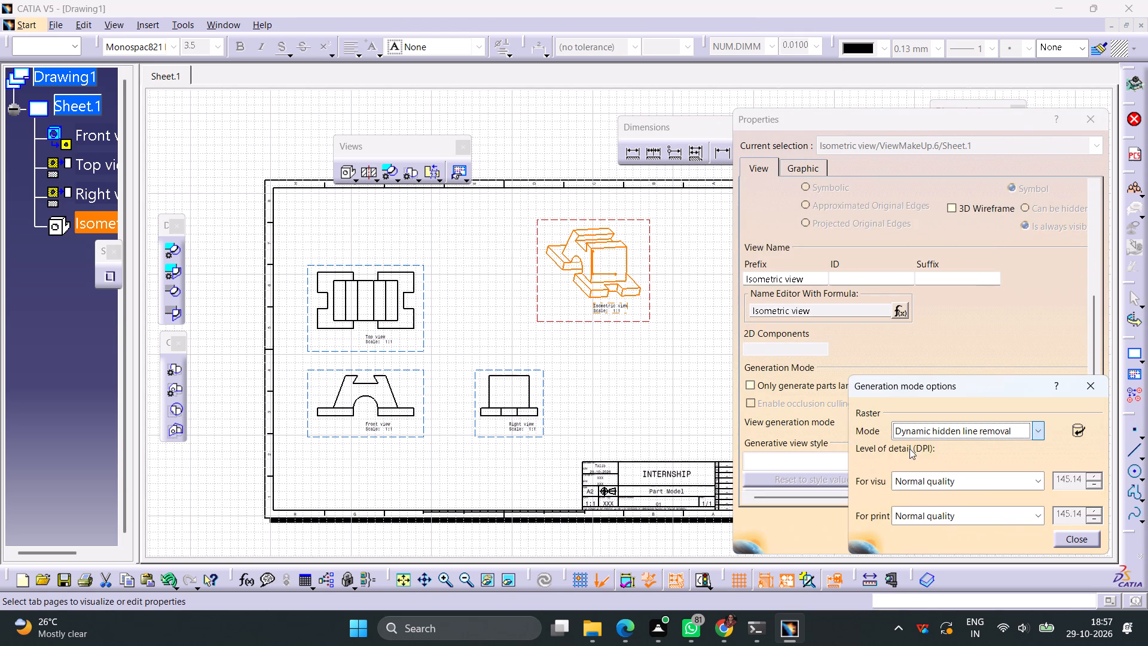
click(930, 483)
click(989, 483)
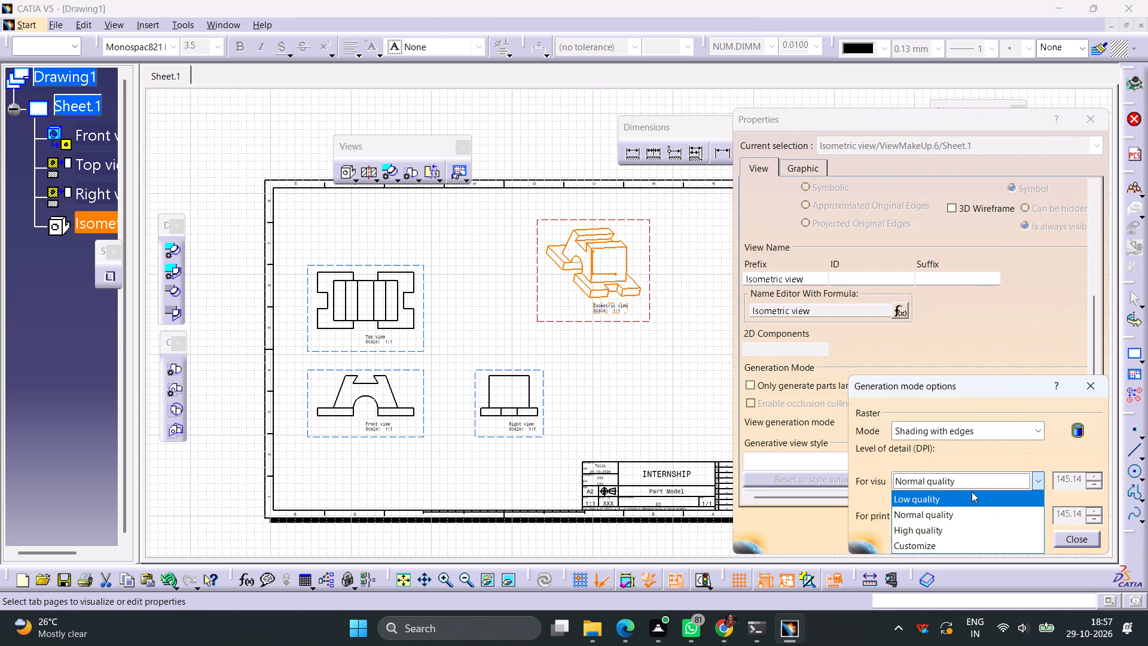
click(930, 531)
click(1075, 542)
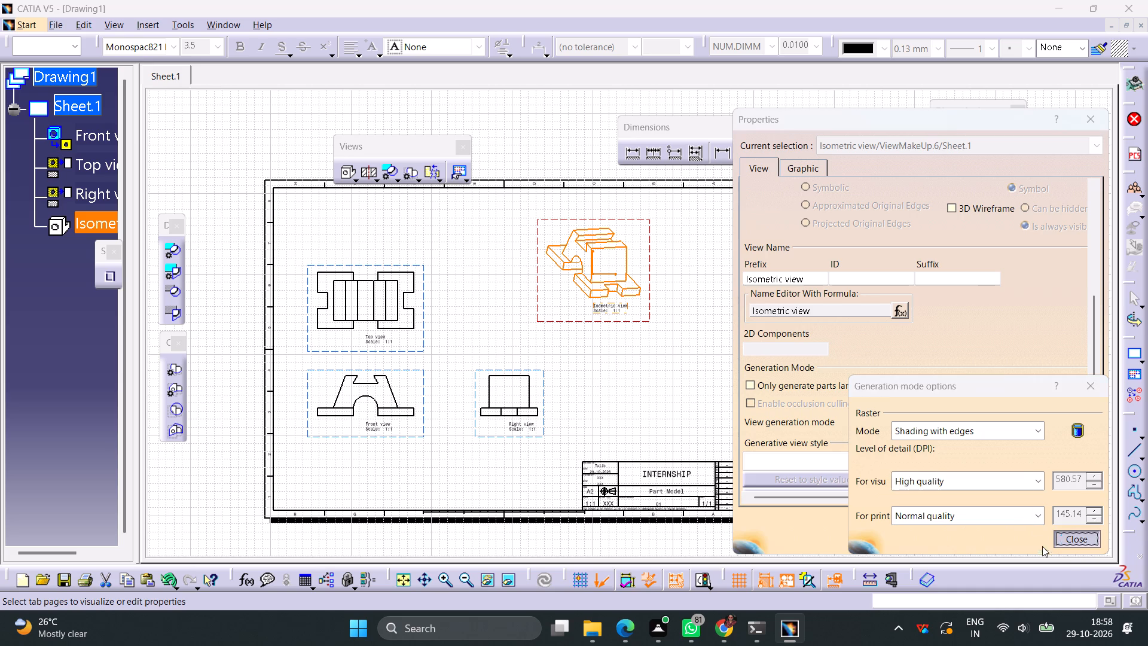
click(1017, 535)
click(976, 538)
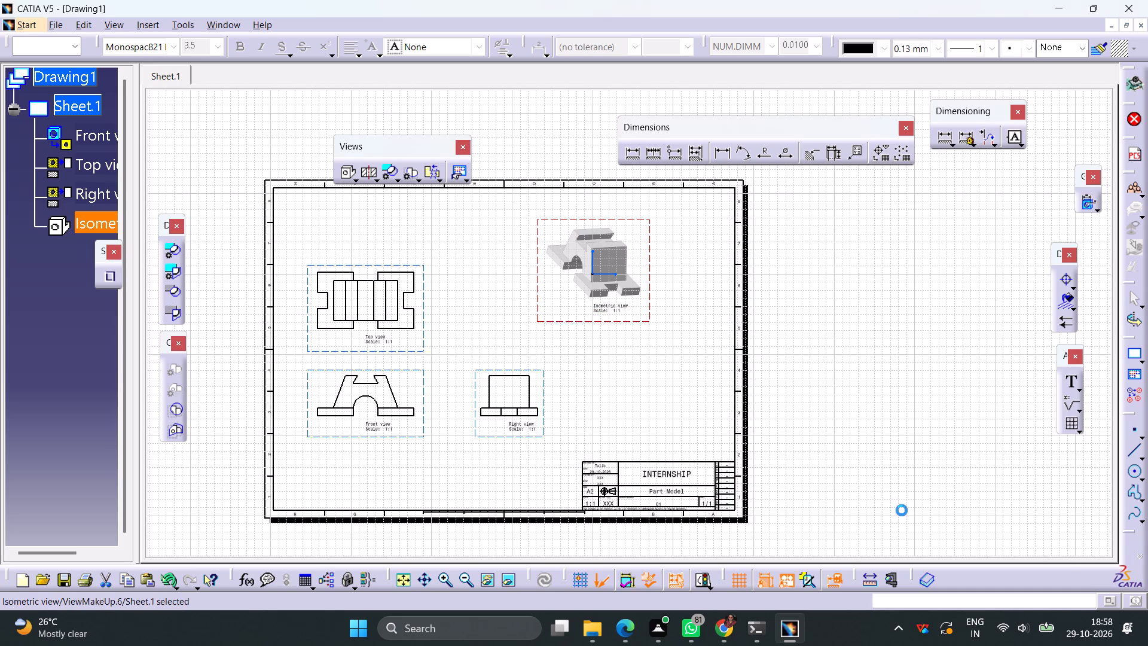
click(813, 379)
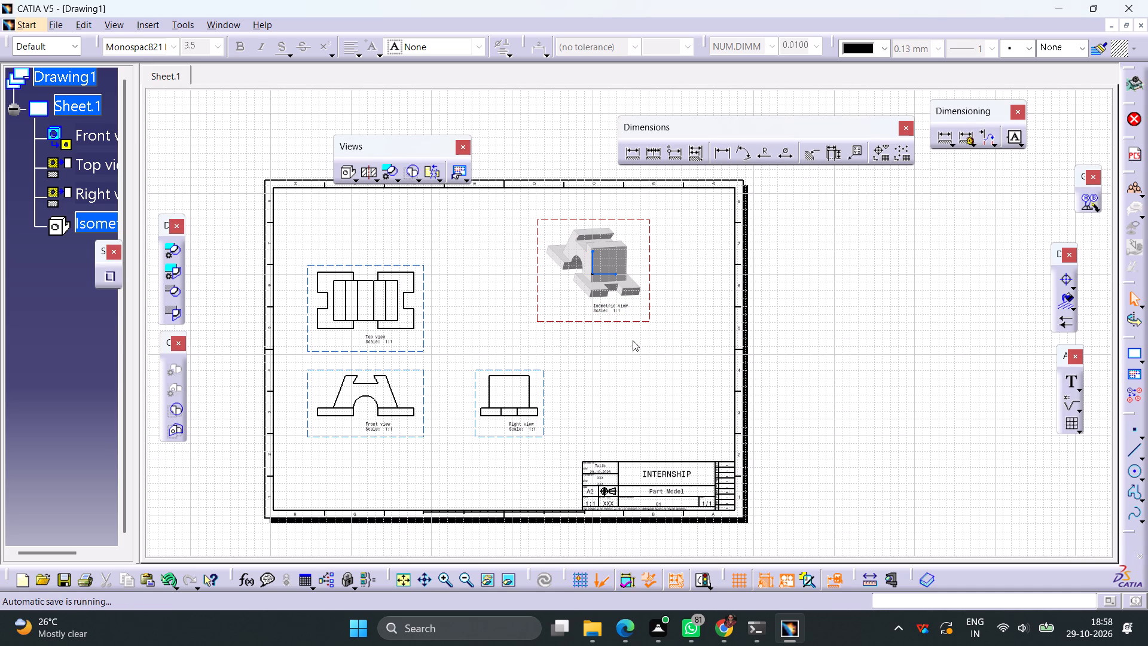
Activate the front view and turn on its hidden lines, center lines and axes.
ctrl+middle_drag(619, 373, 625, 344)
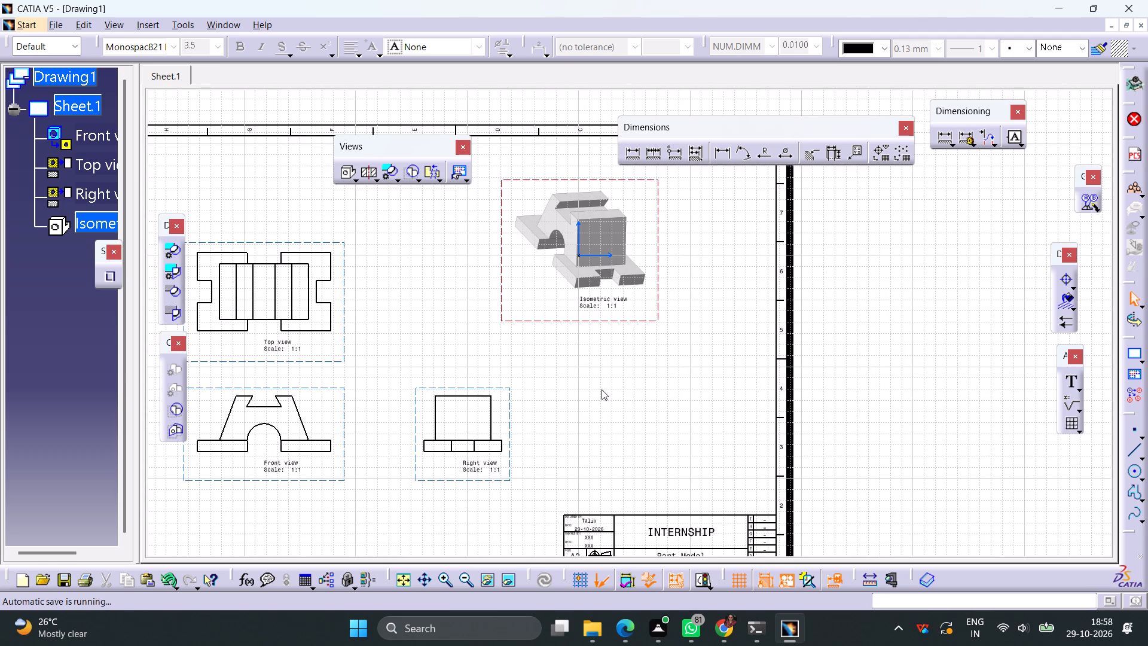
middle_drag(600, 399, 708, 355)
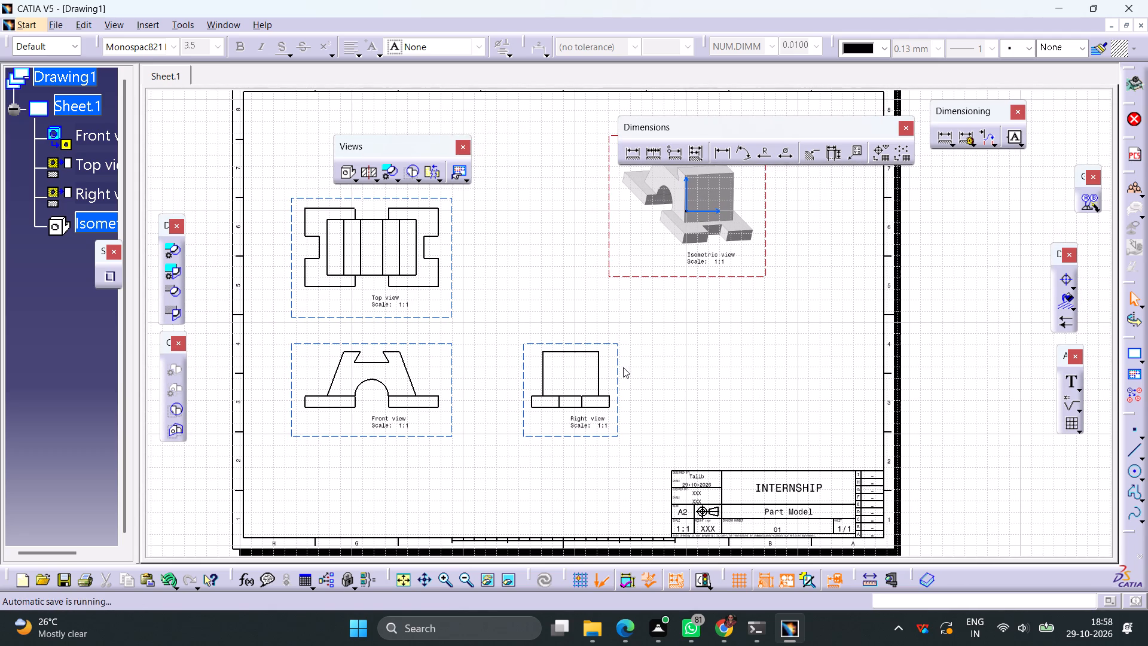
right_click(452, 370)
click(508, 295)
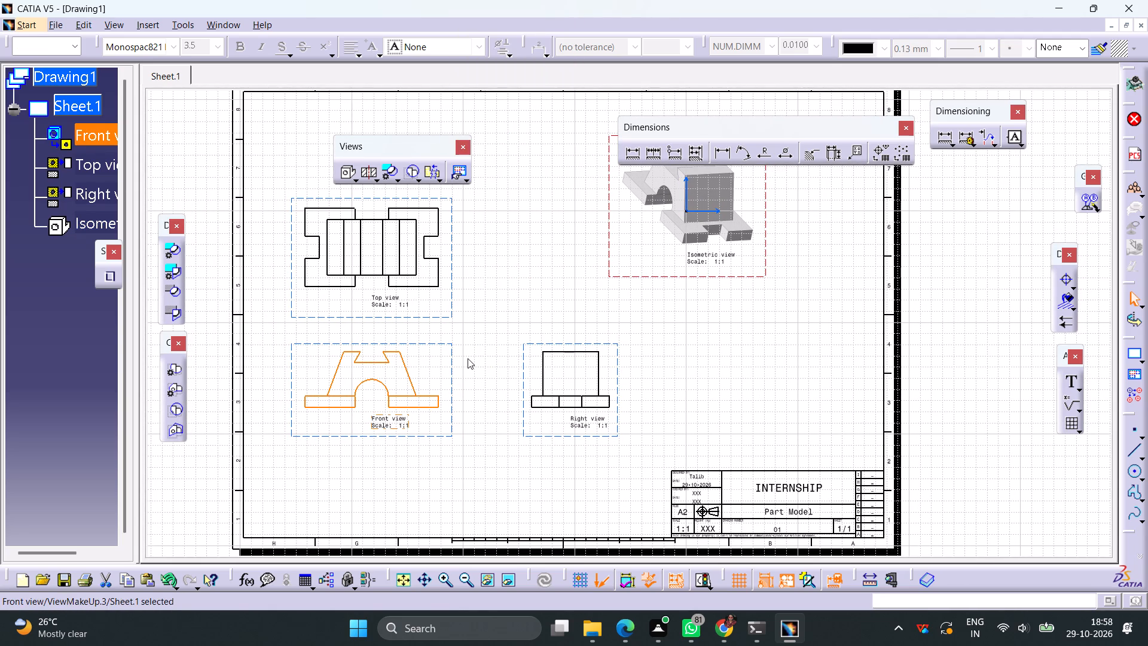
right_click(453, 374)
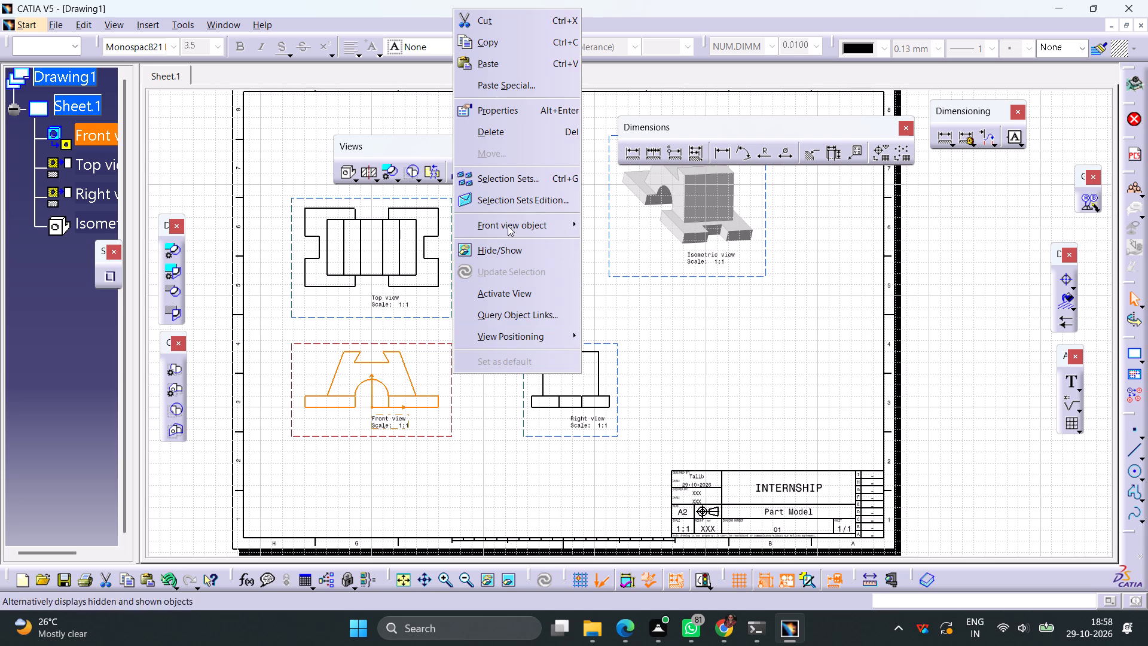
click(496, 107)
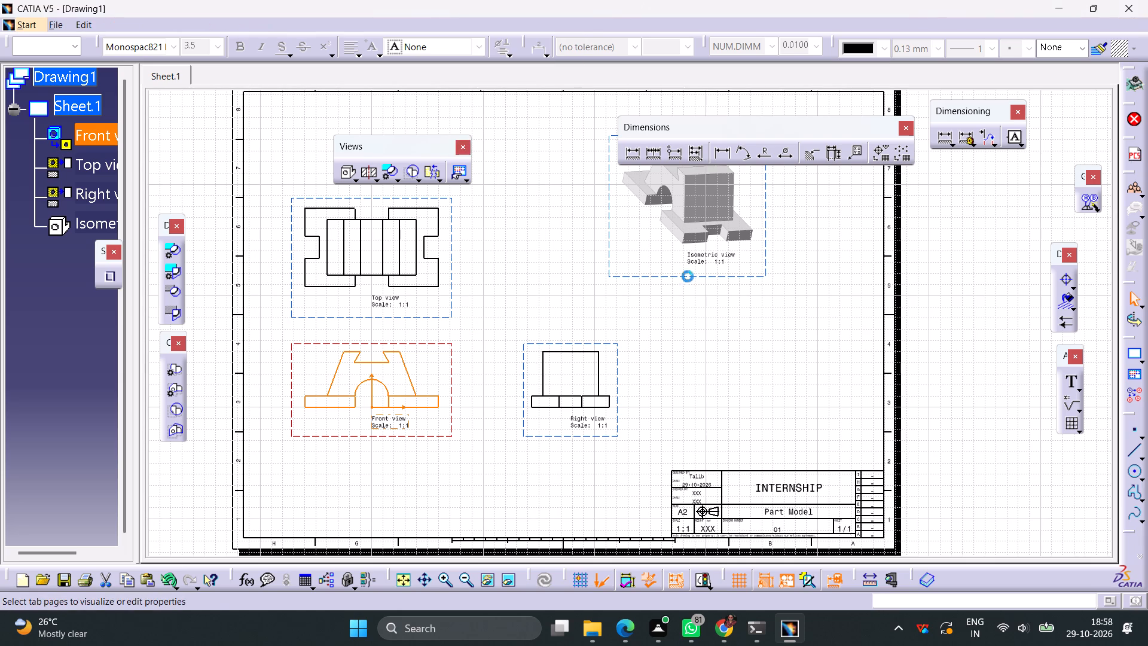
click(779, 322)
click(847, 319)
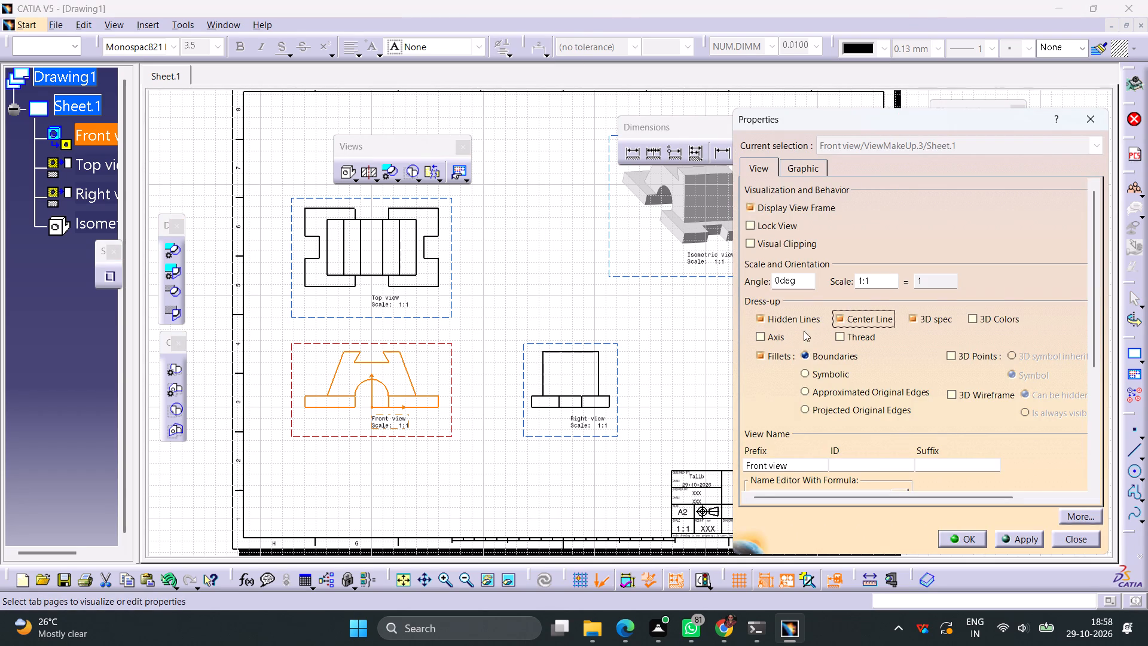
click(771, 335)
click(1008, 540)
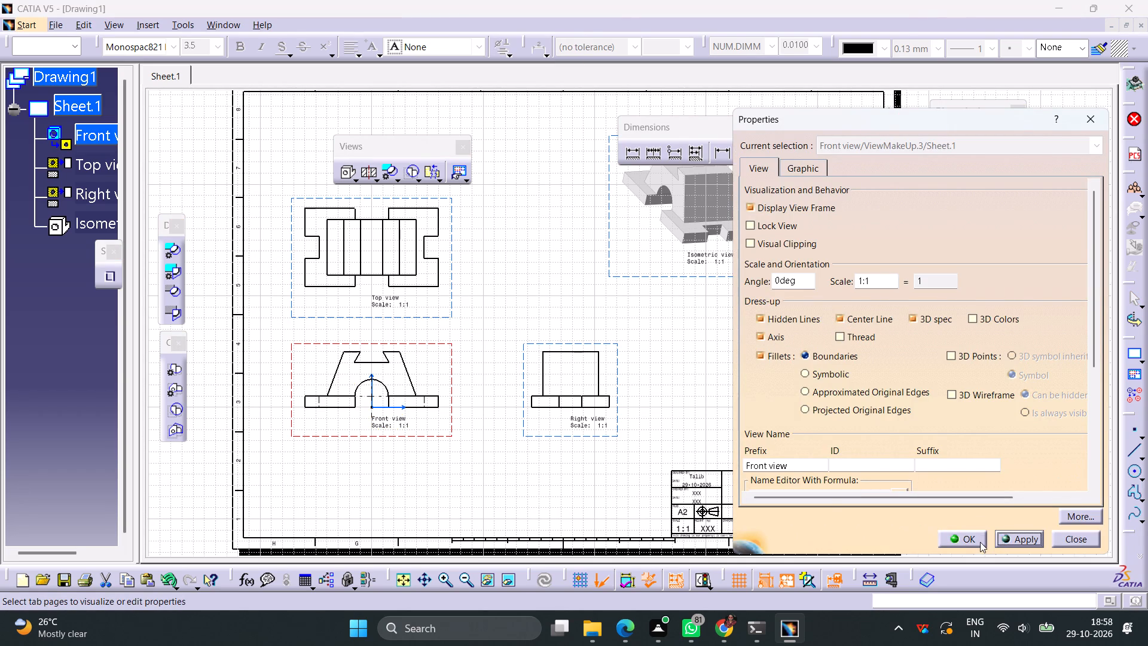
click(979, 542)
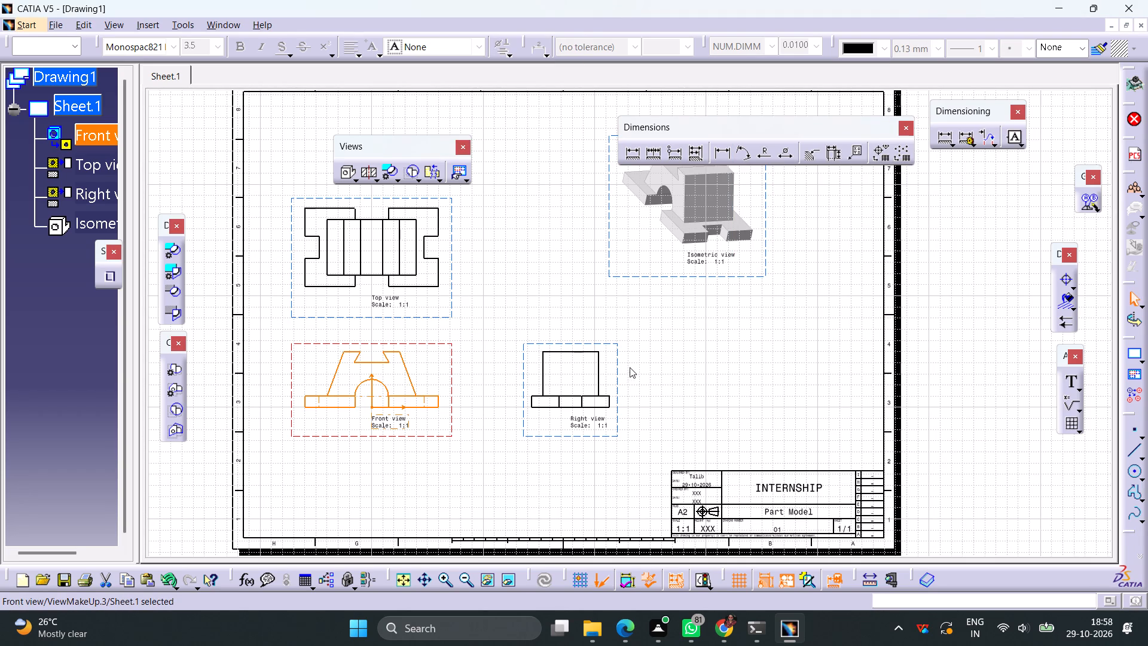
Activate the right view and turn on its hidden lines, center lines and axes.
right_click(618, 365)
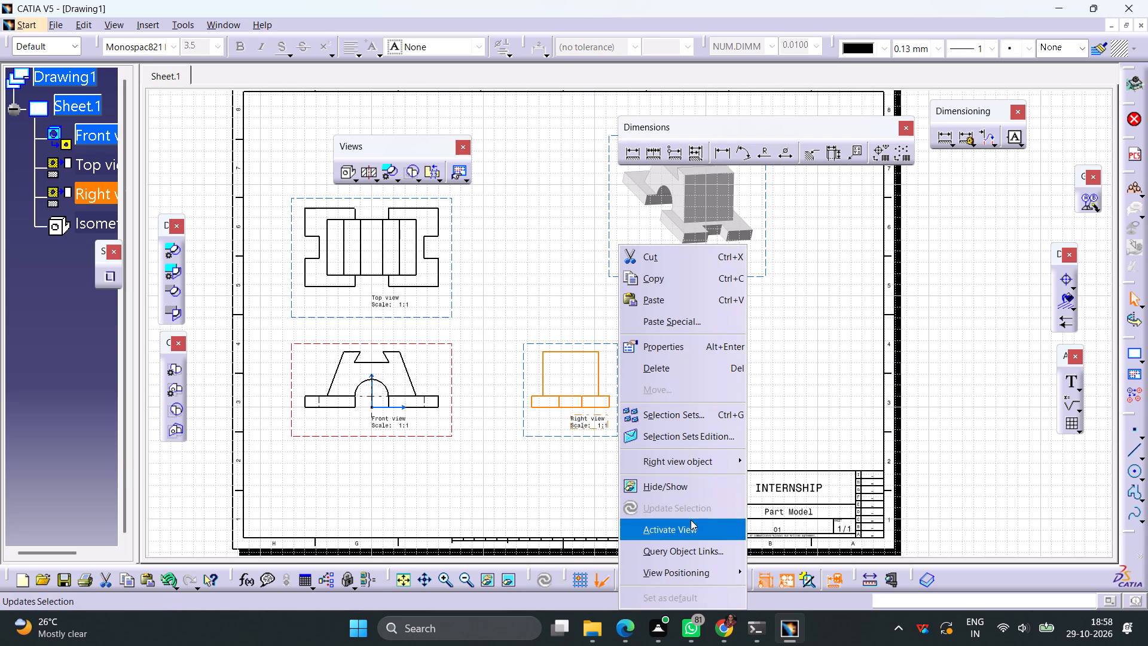
click(691, 520)
right_click(618, 361)
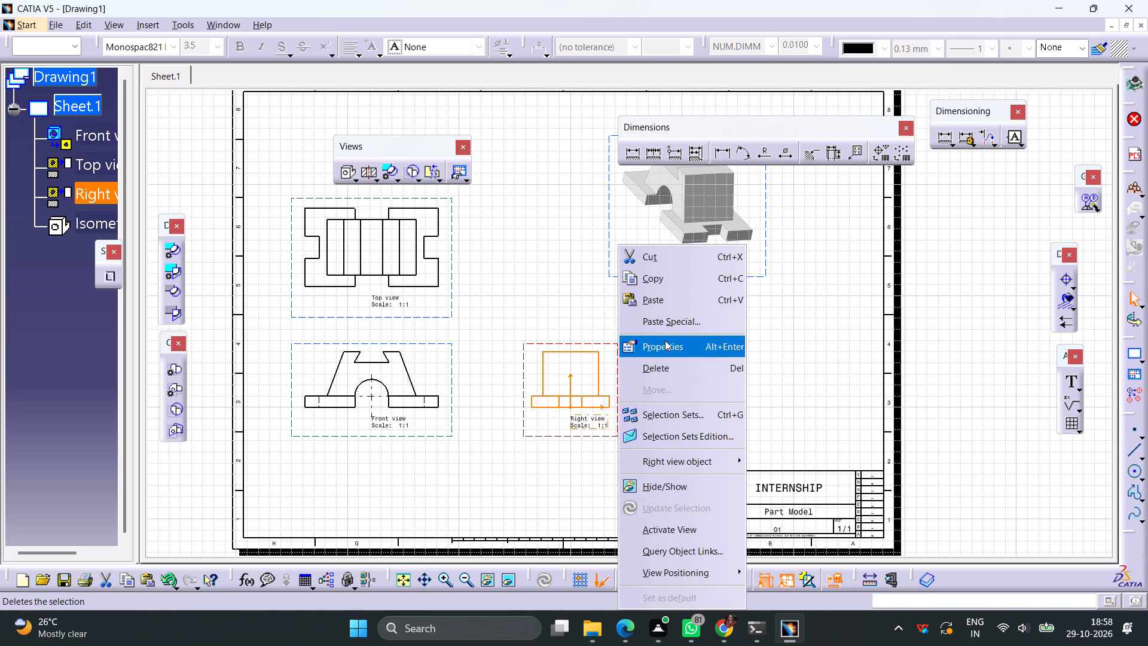
click(665, 346)
click(782, 318)
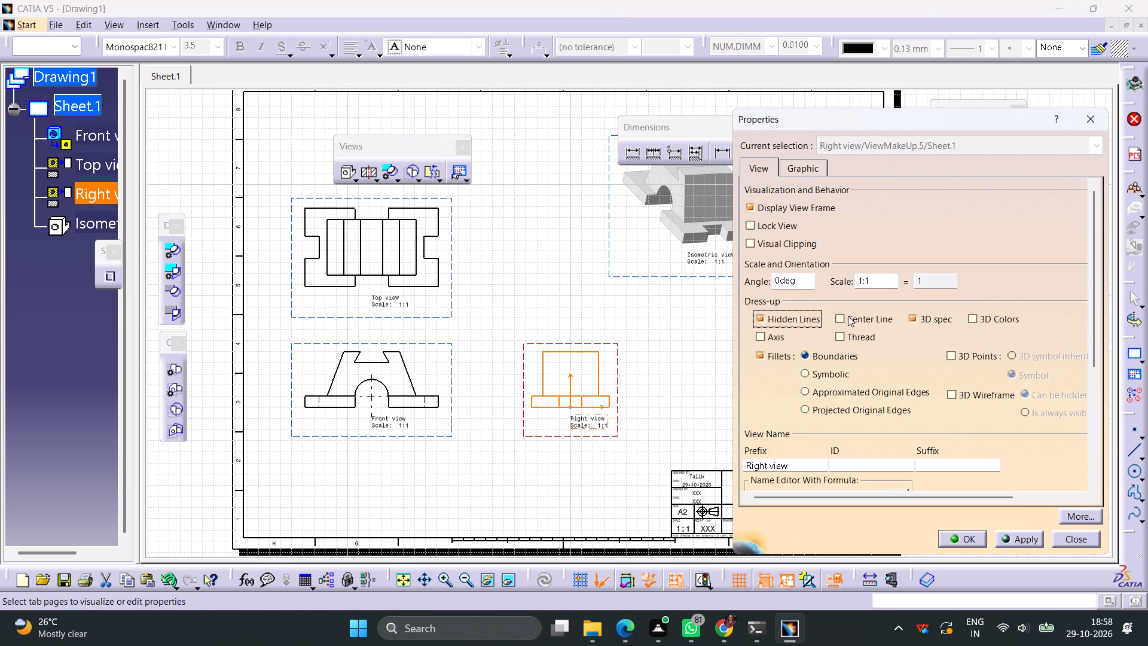
click(848, 317)
click(777, 337)
click(1025, 534)
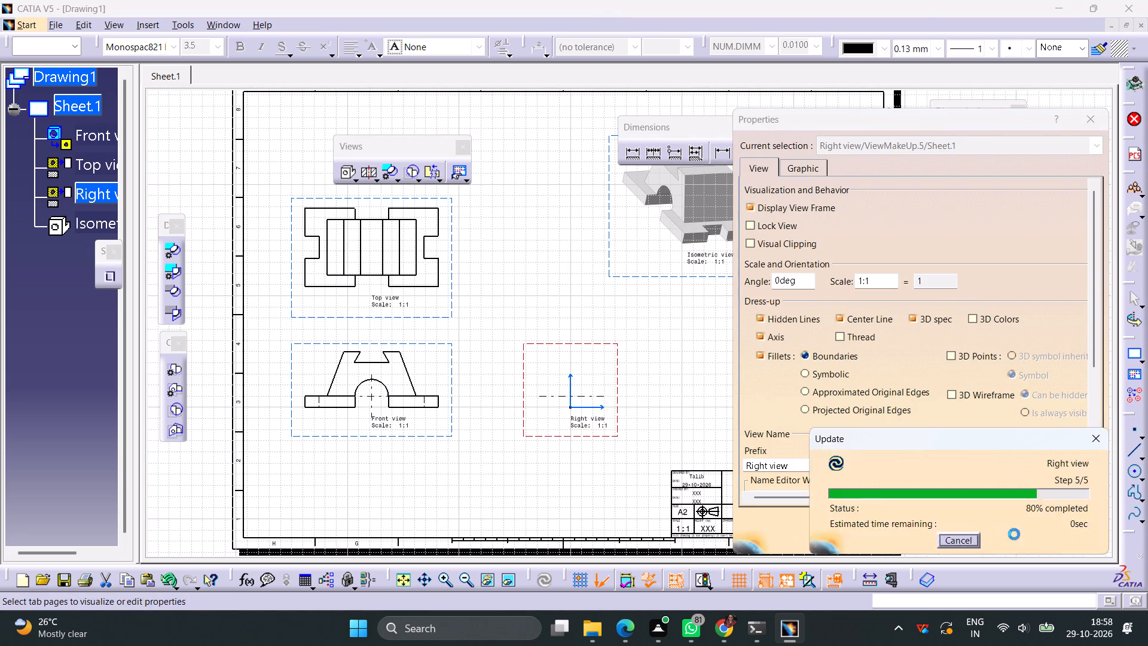
click(978, 538)
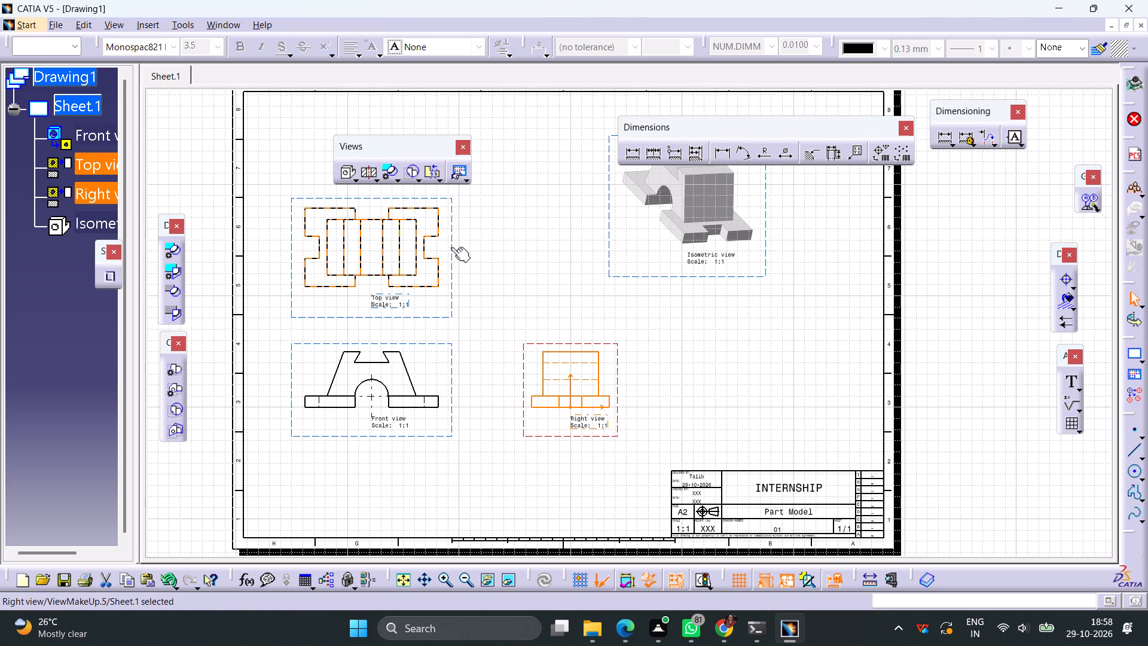
Activate the top view and turn on its hidden lines, center lines and axes.
right_click(451, 247)
click(521, 521)
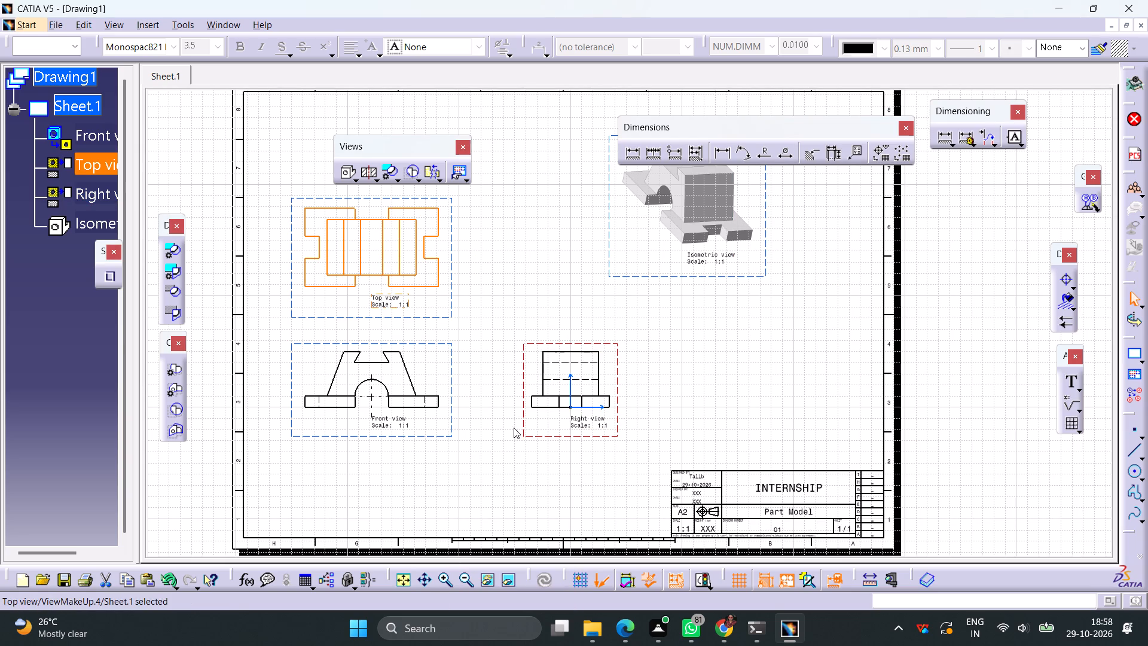
right_click(453, 269)
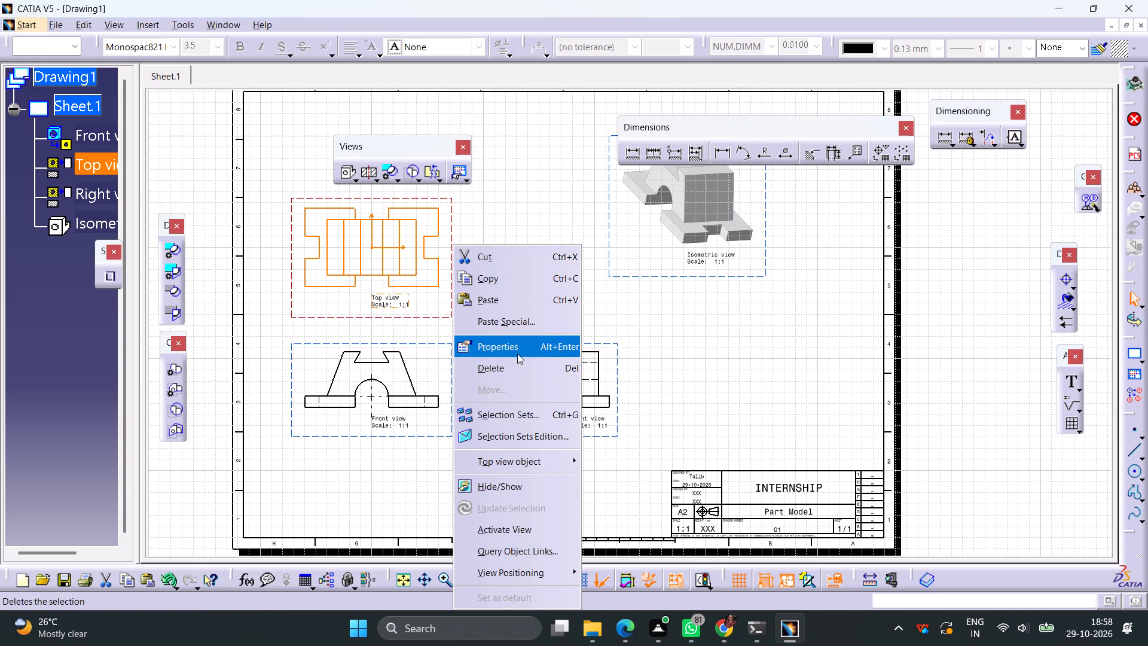
click(516, 352)
click(781, 319)
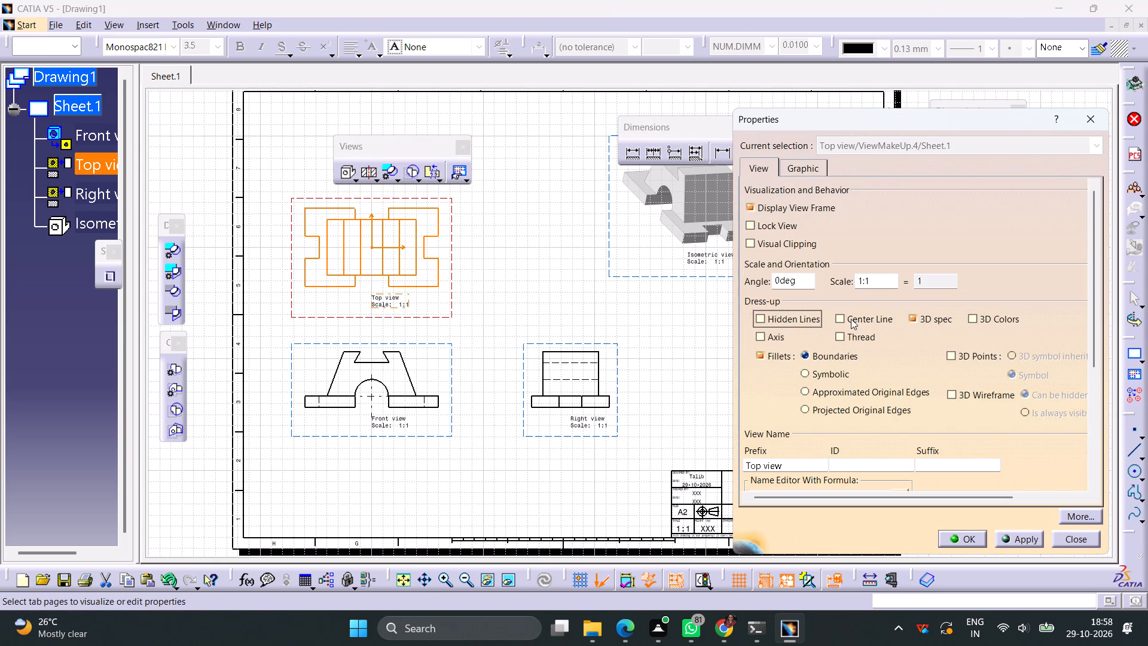
click(851, 318)
click(771, 342)
click(1019, 542)
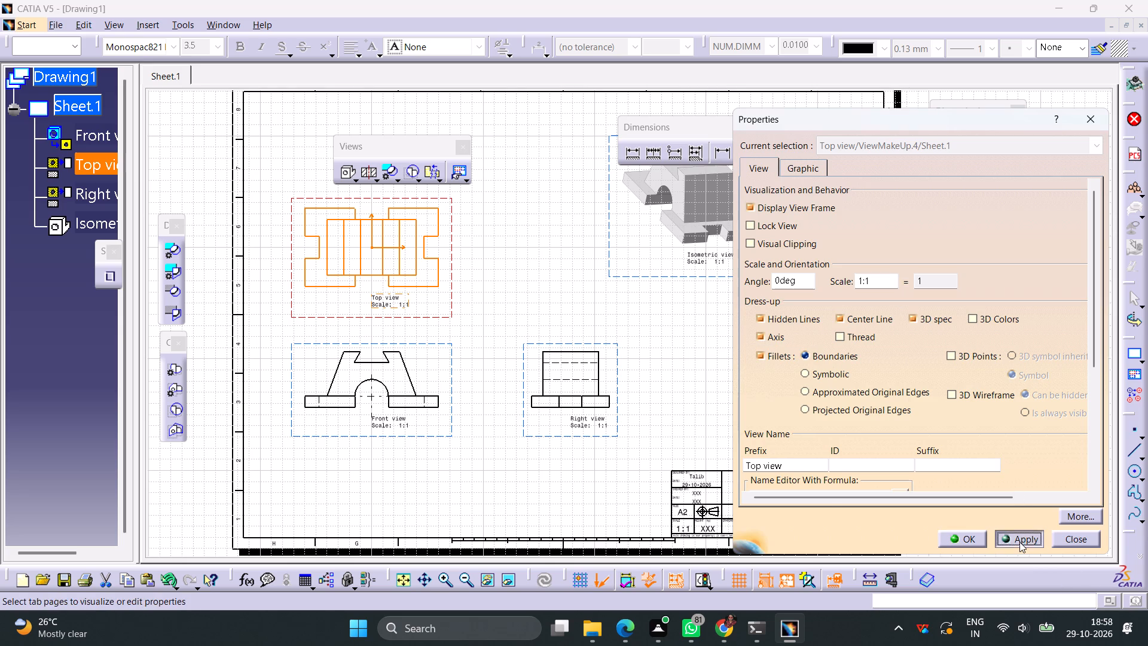
click(970, 538)
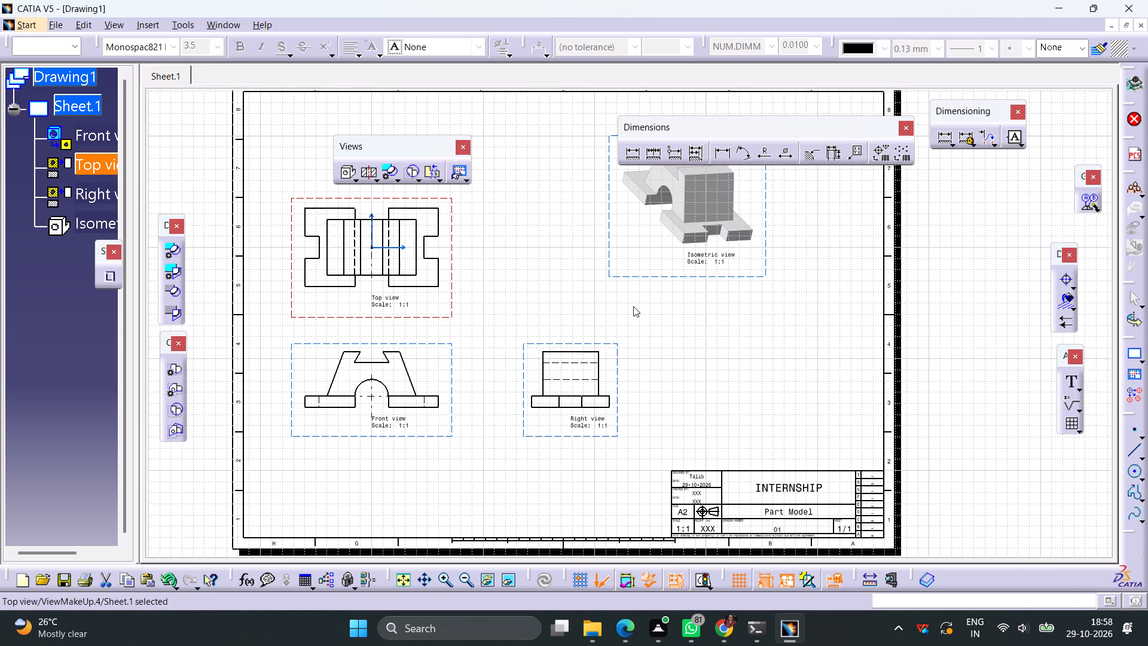
Move the top view slightly higher on the sheet to widen the gap above the front view.
ctrl+middle_drag(633, 306, 632, 343)
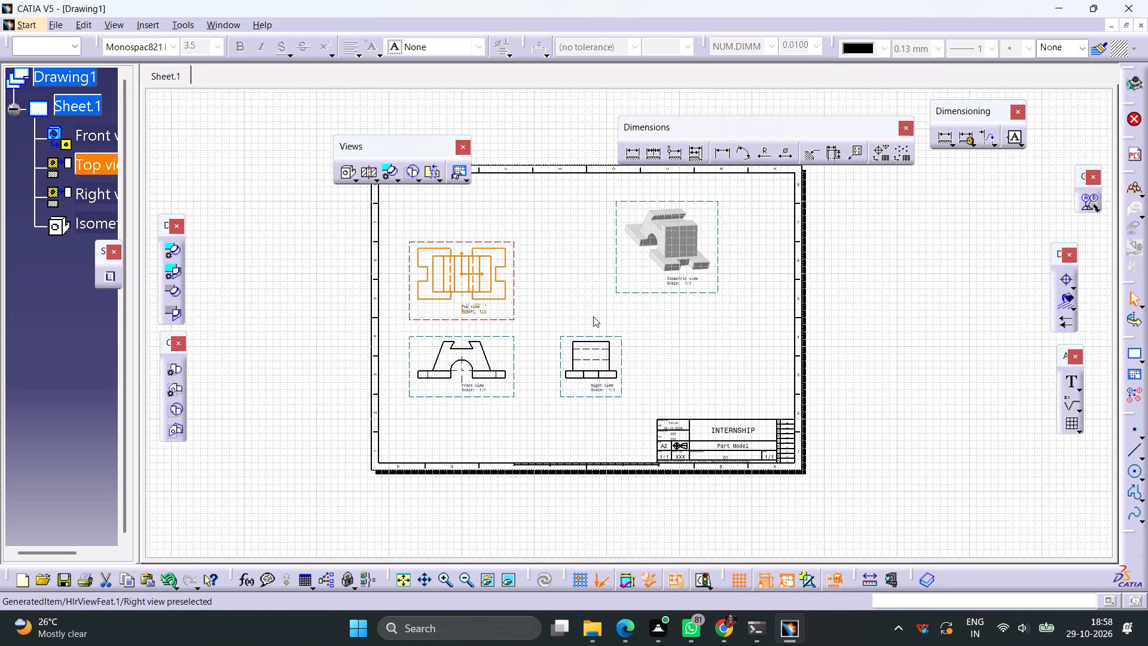
click(576, 264)
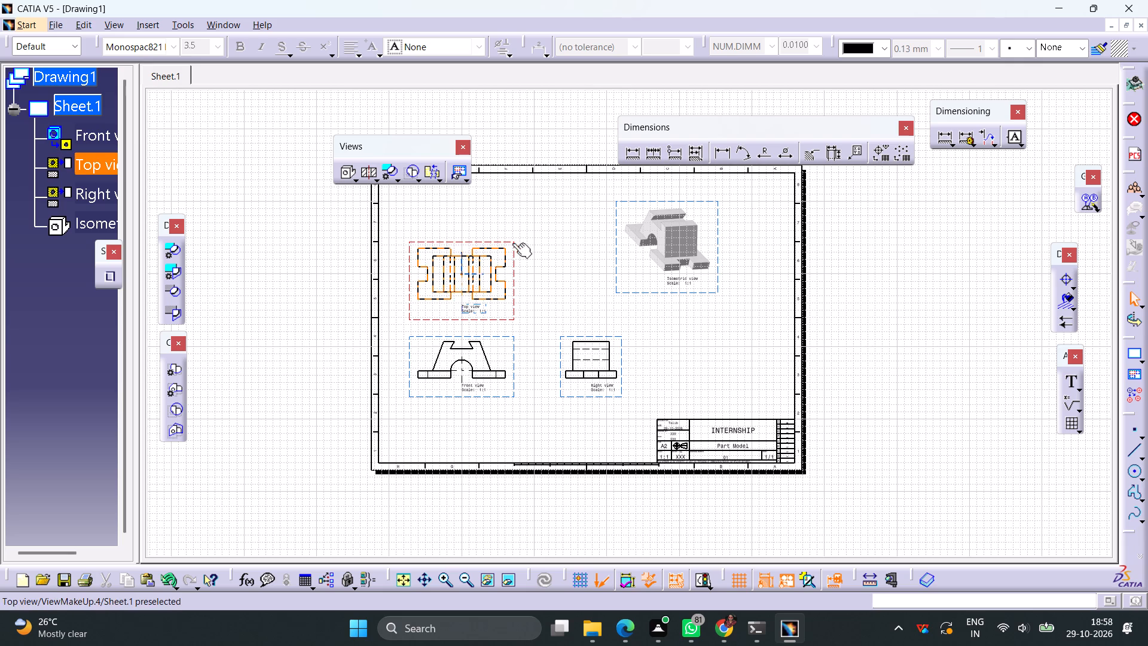
drag(503, 242, 503, 217)
click(551, 262)
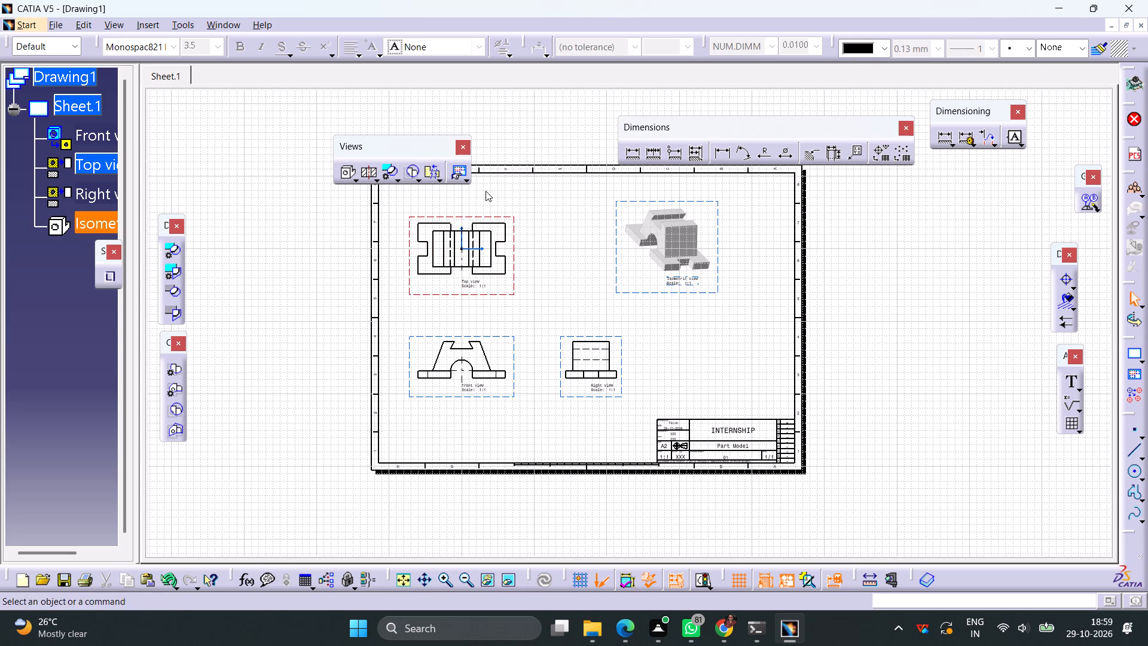
Dimension the width of the slot at the base plate's right end in the top view, placing it just outside the plate.
click(633, 156)
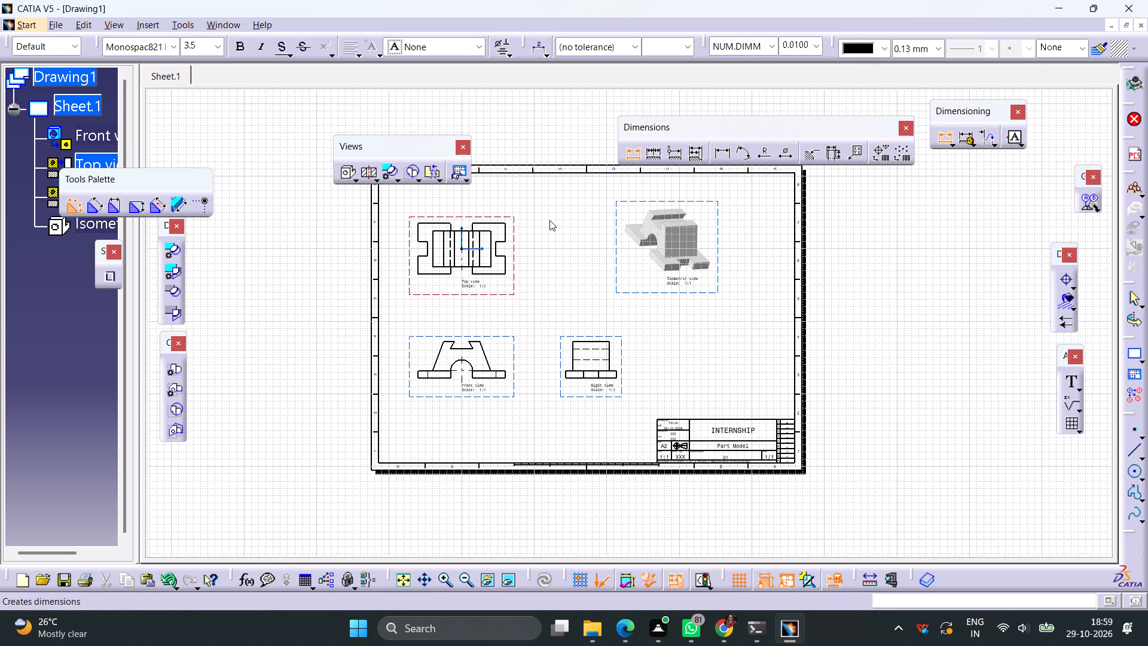
click(496, 248)
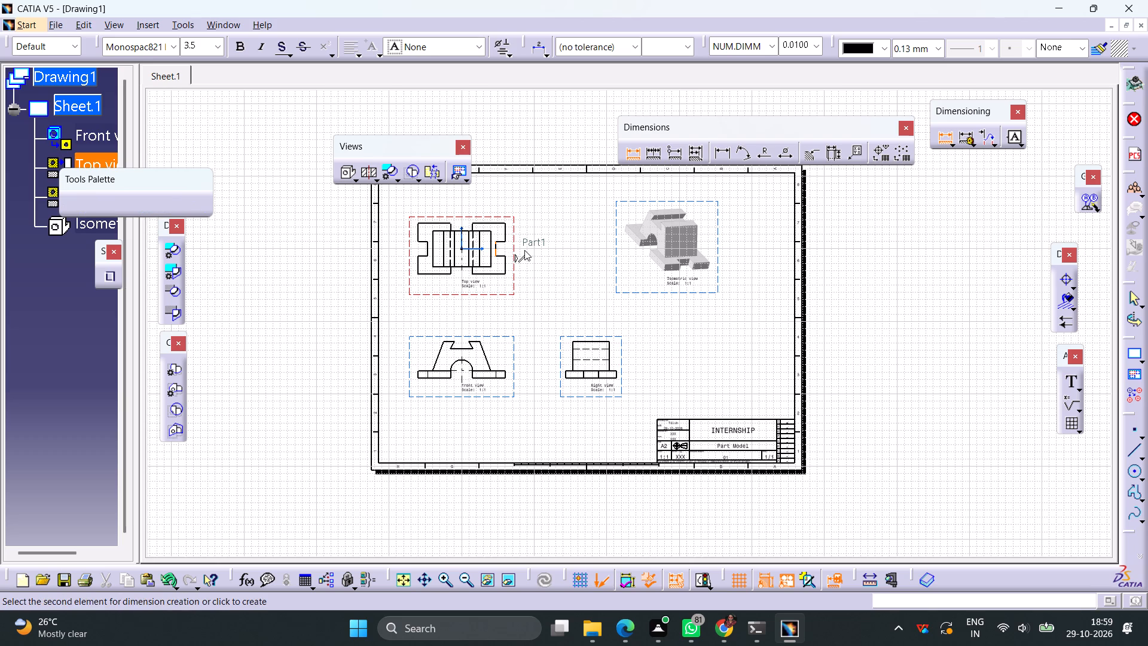
click(517, 250)
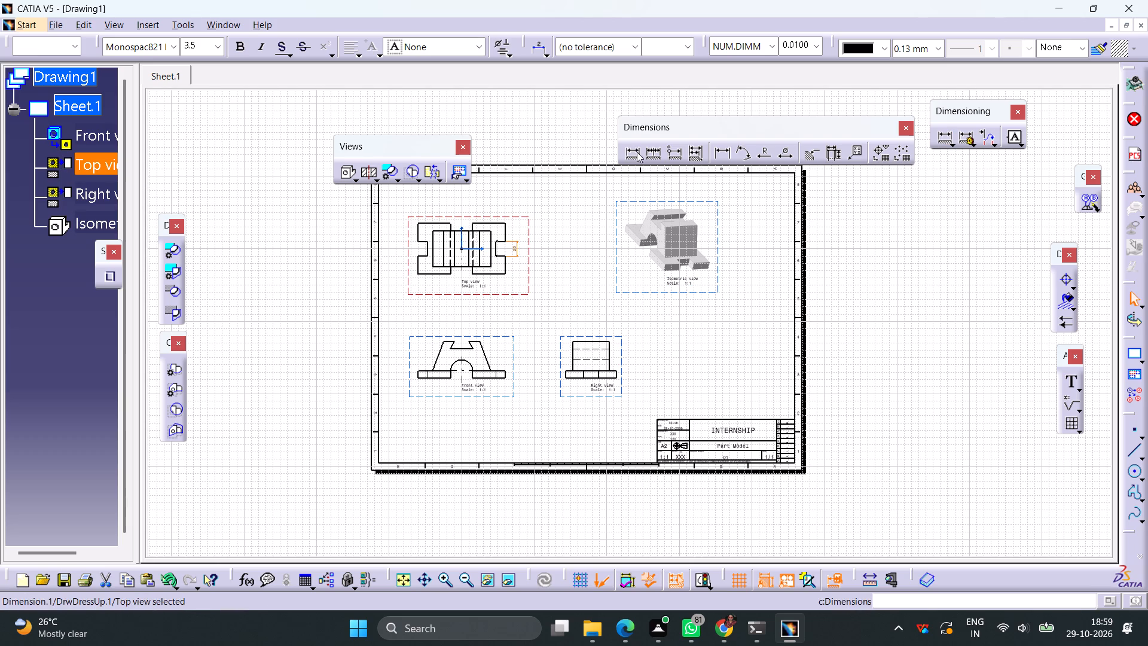
Dimension the base plate's overall length in the top view, placing it just above the plate.
click(636, 152)
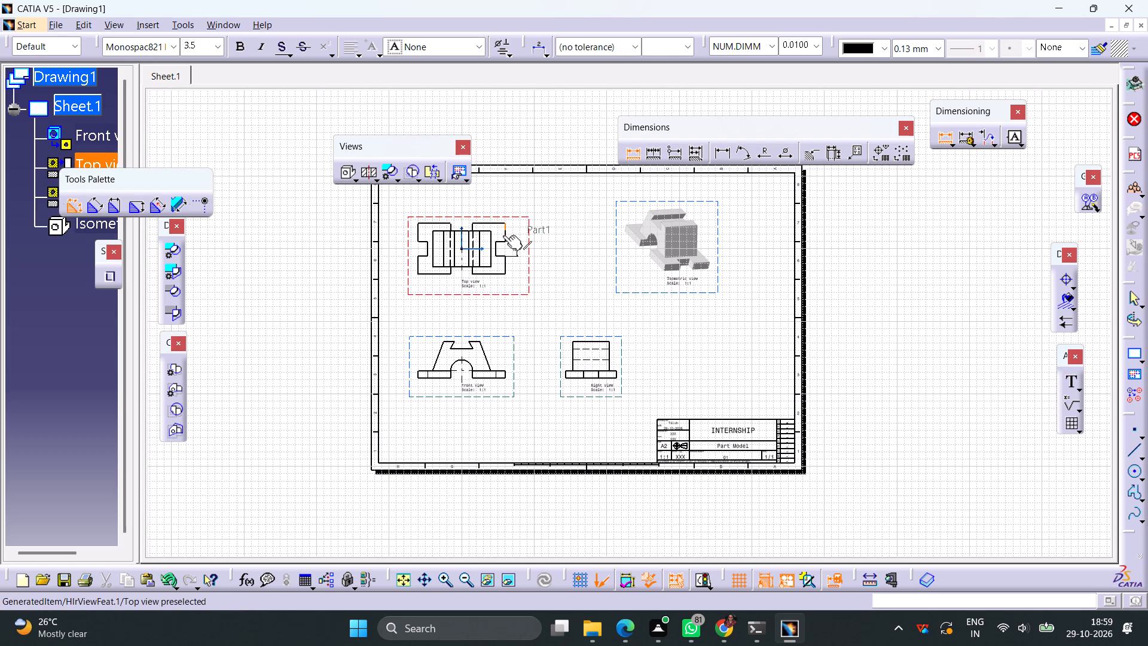
click(503, 235)
click(416, 233)
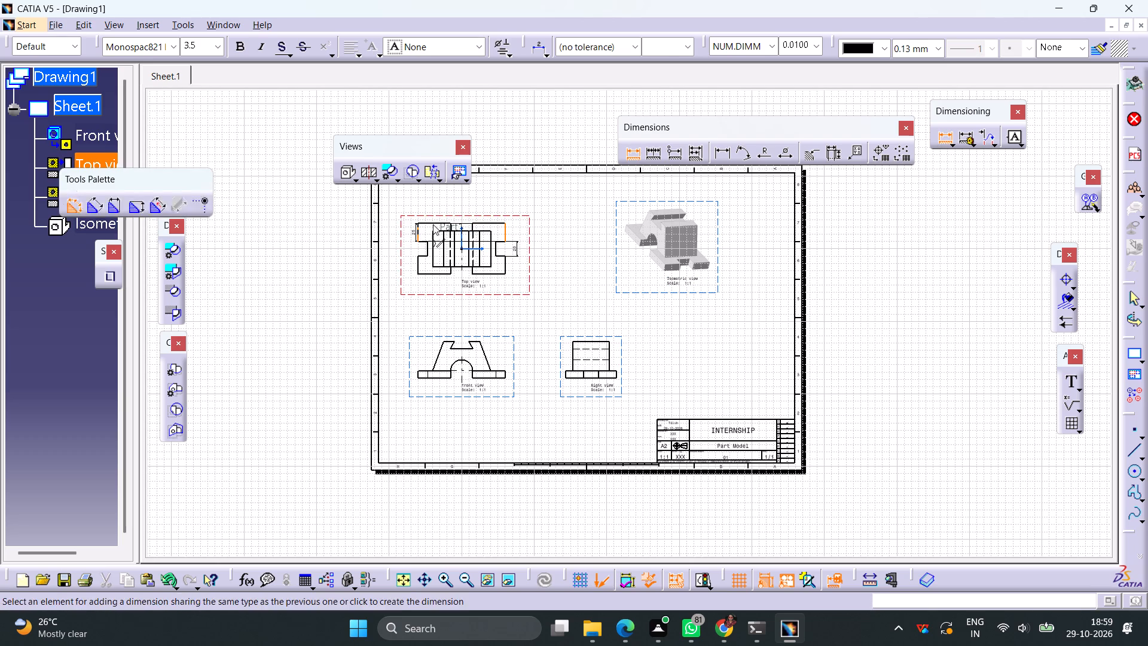
click(450, 214)
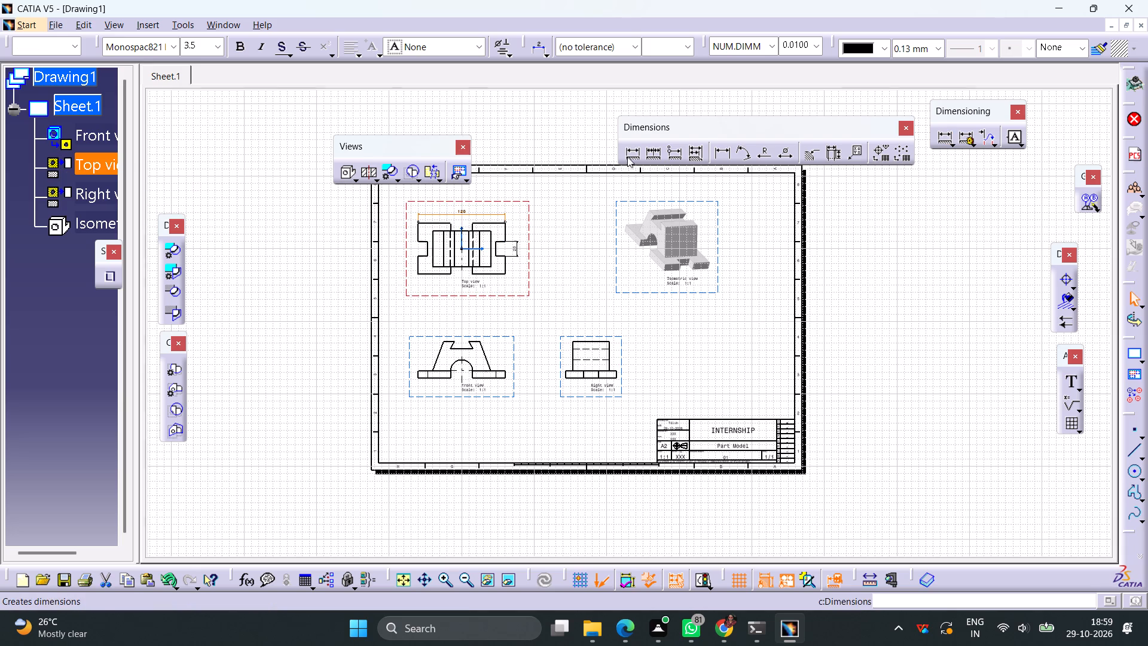
Dimension the base plate's overall width in the top view, placing it just outside the plate's left end.
click(627, 156)
click(427, 222)
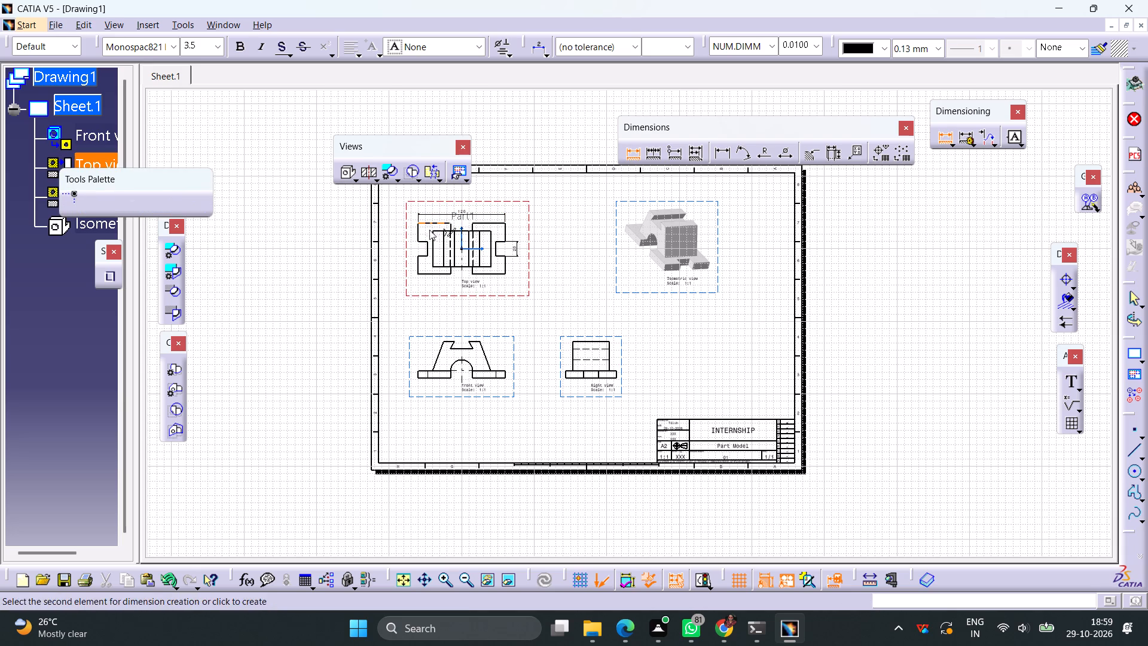
click(434, 272)
click(408, 257)
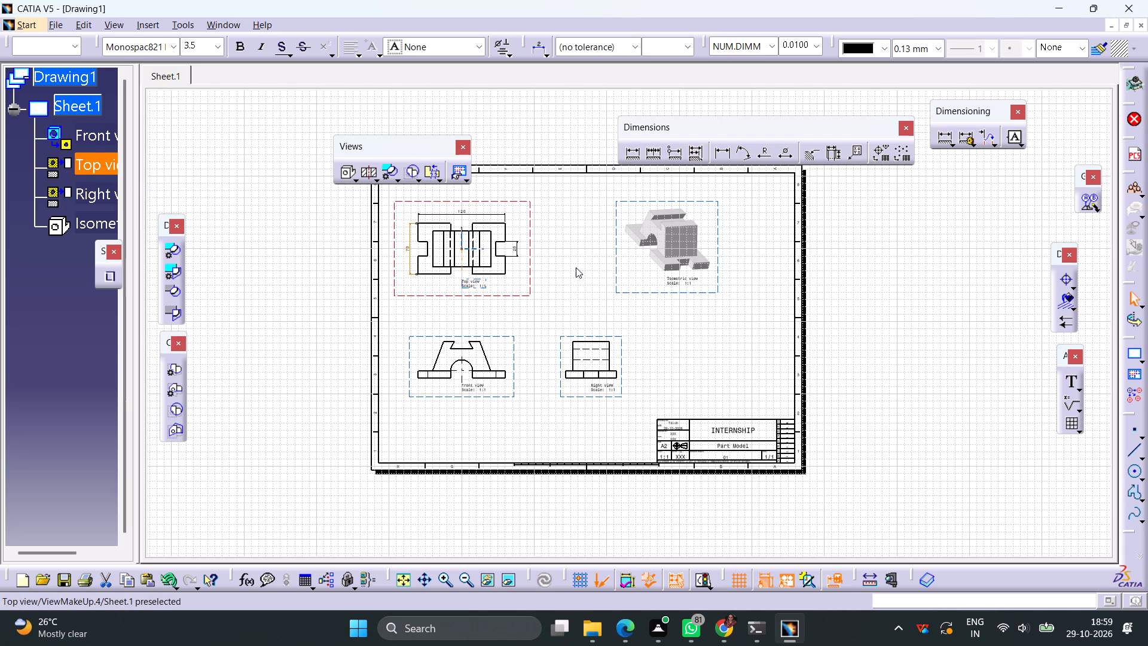
Dimension the depth of the slot at the base plate's left end in the top view, placing it below the slot.
click(630, 160)
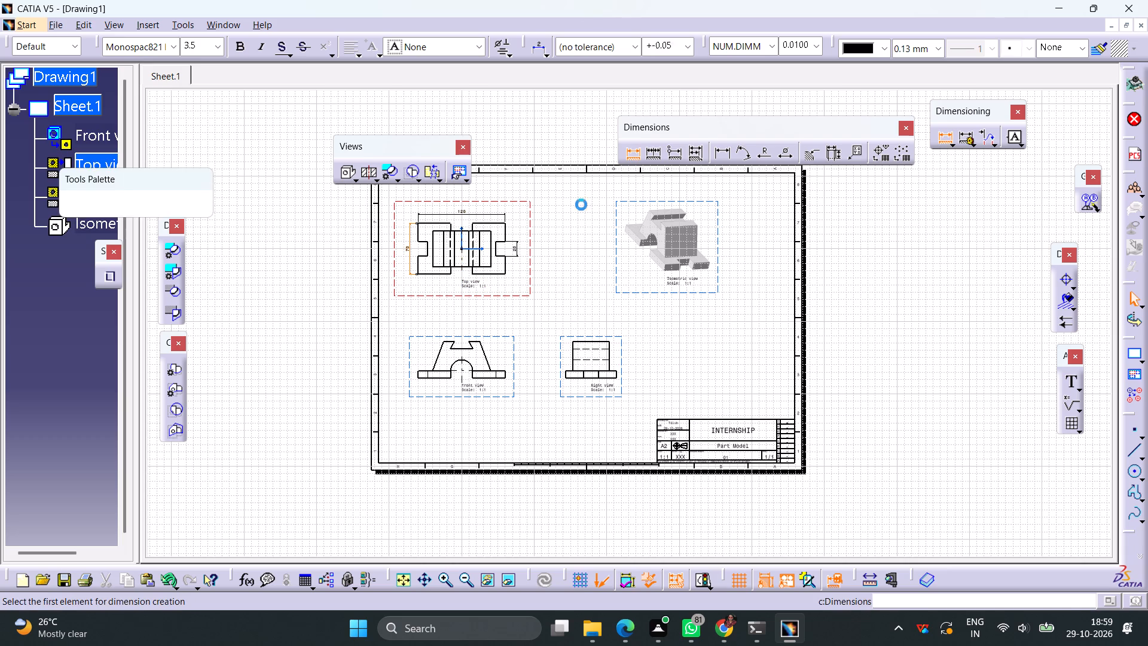
ctrl+middle_drag(532, 303, 539, 228)
middle_drag(459, 268, 746, 381)
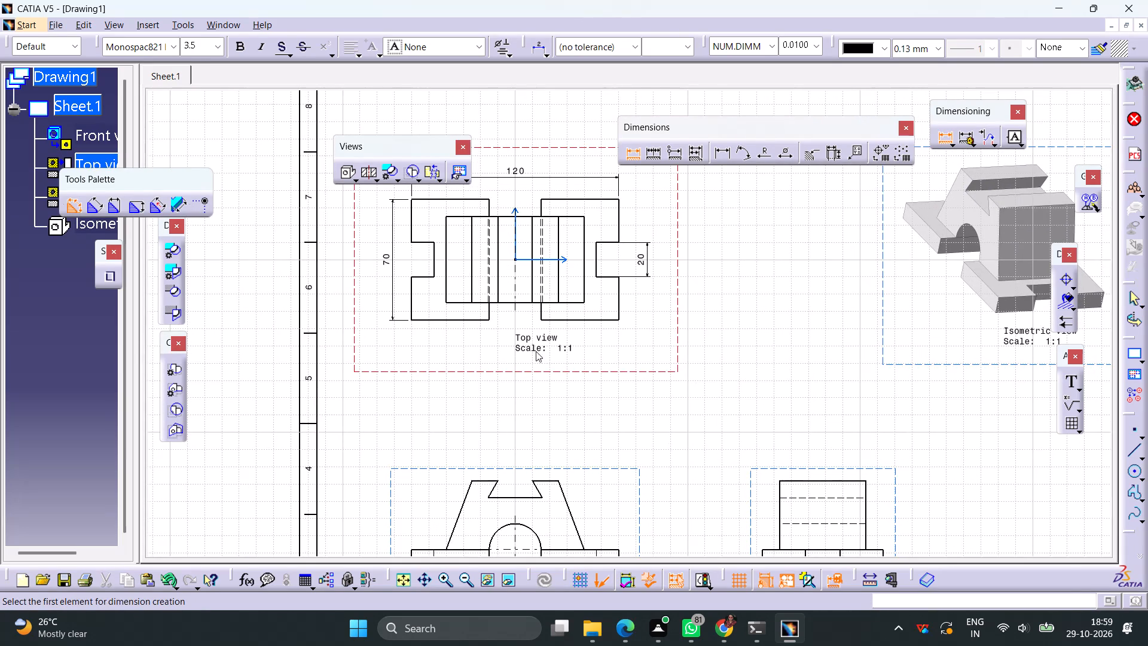
click(425, 278)
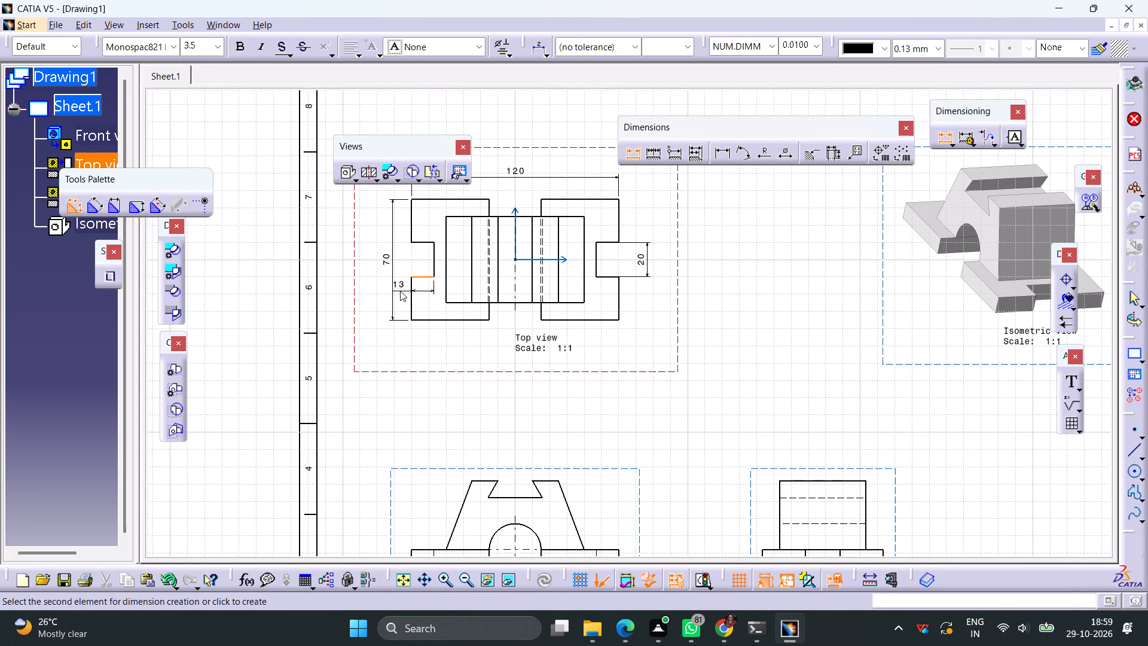
click(400, 291)
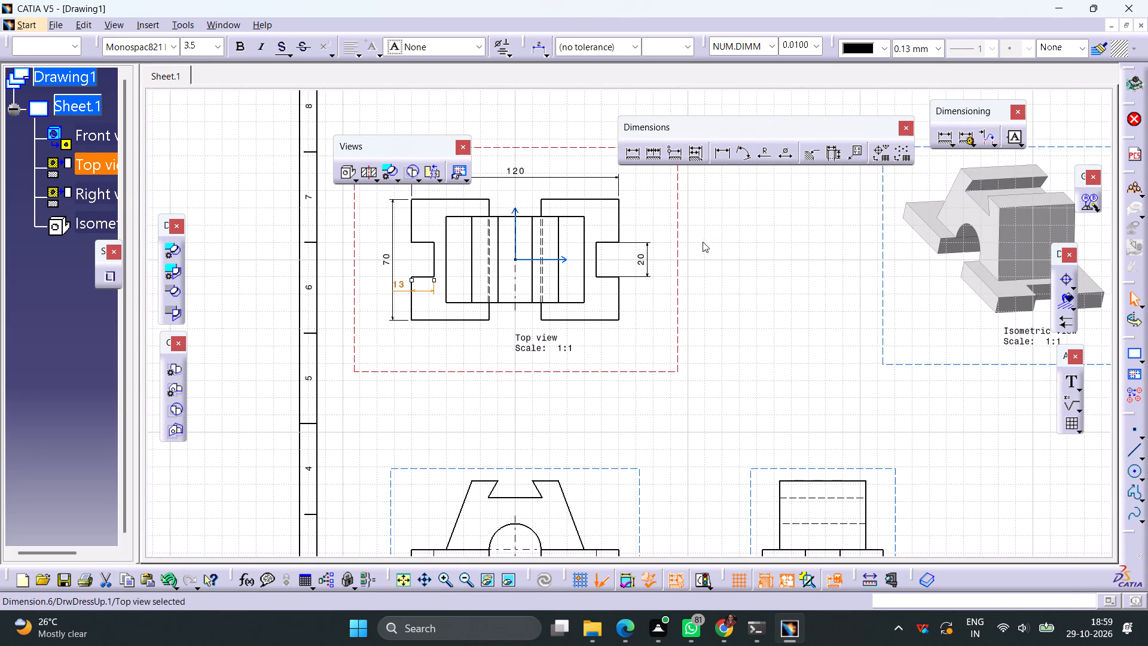
Dimension the length of the block's left edge in the top view, placing it right beside that edge.
click(631, 158)
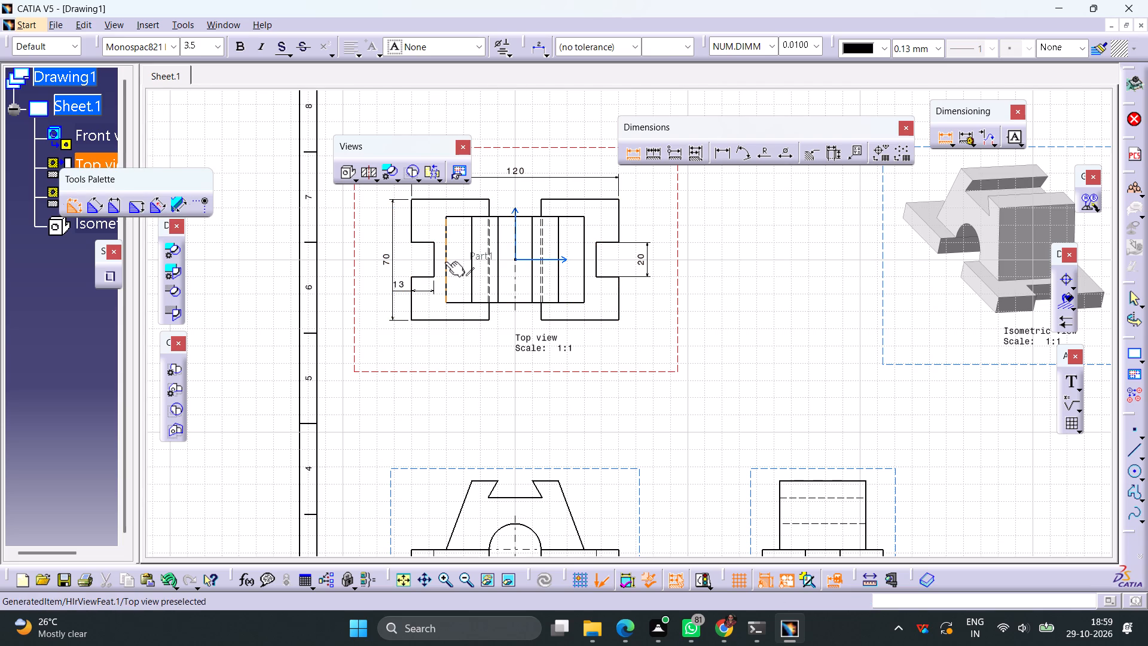
click(445, 261)
click(444, 257)
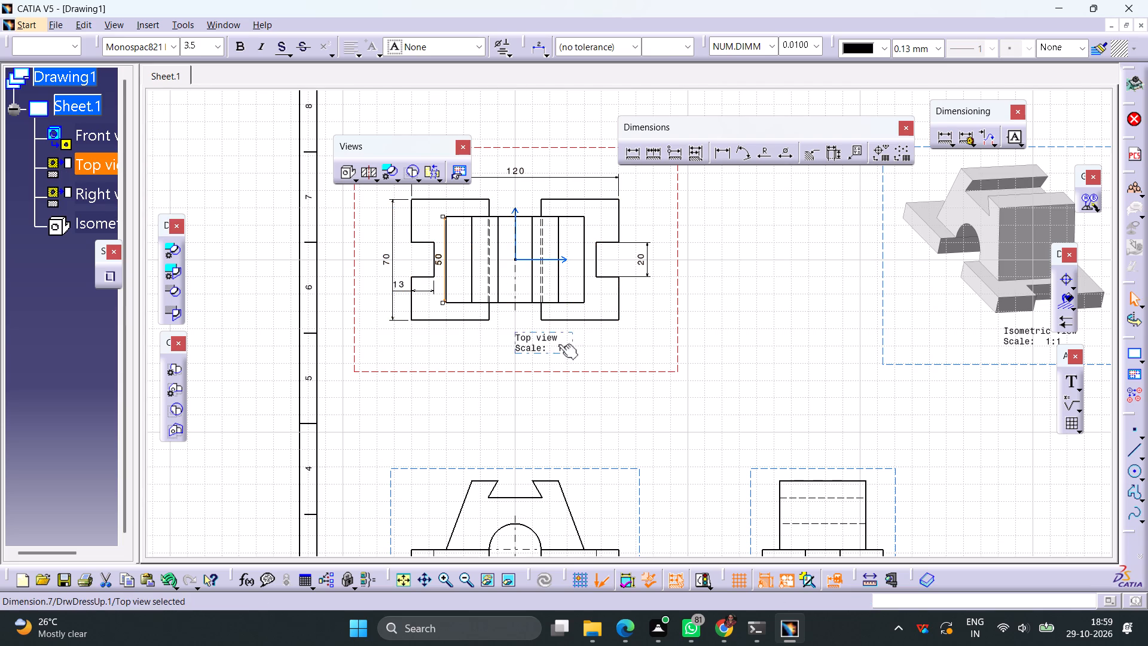
click(605, 400)
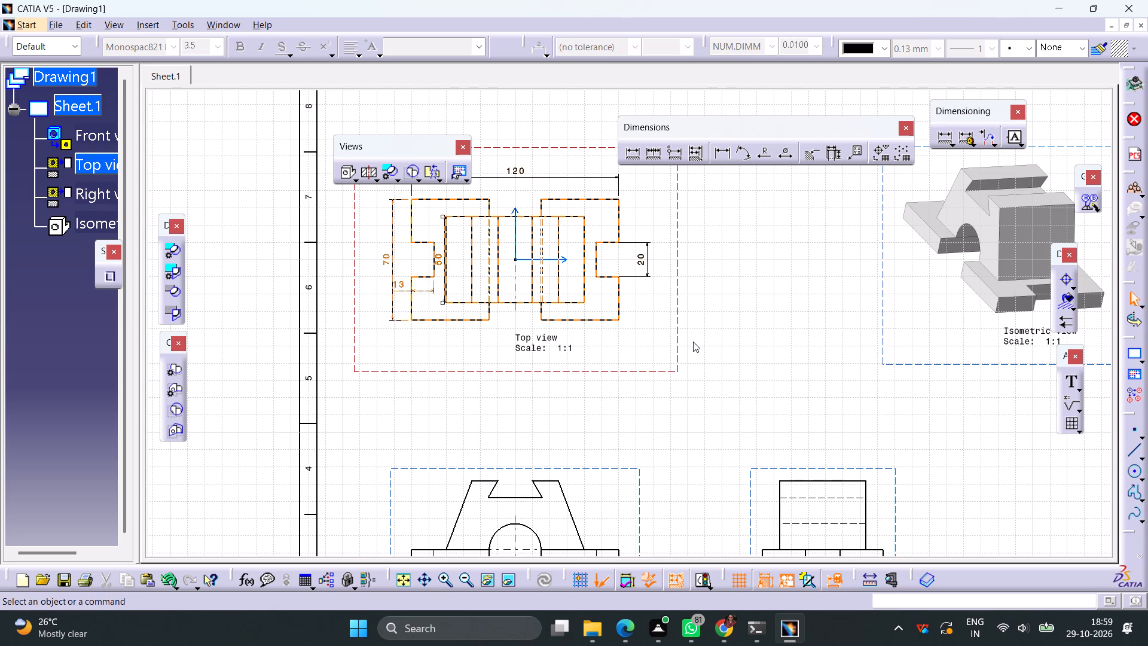
Add an angle dimension between the dovetail's left flank and its floor in the front view, placing it inside the groove.
ctrl+middle_drag(693, 342, 695, 362)
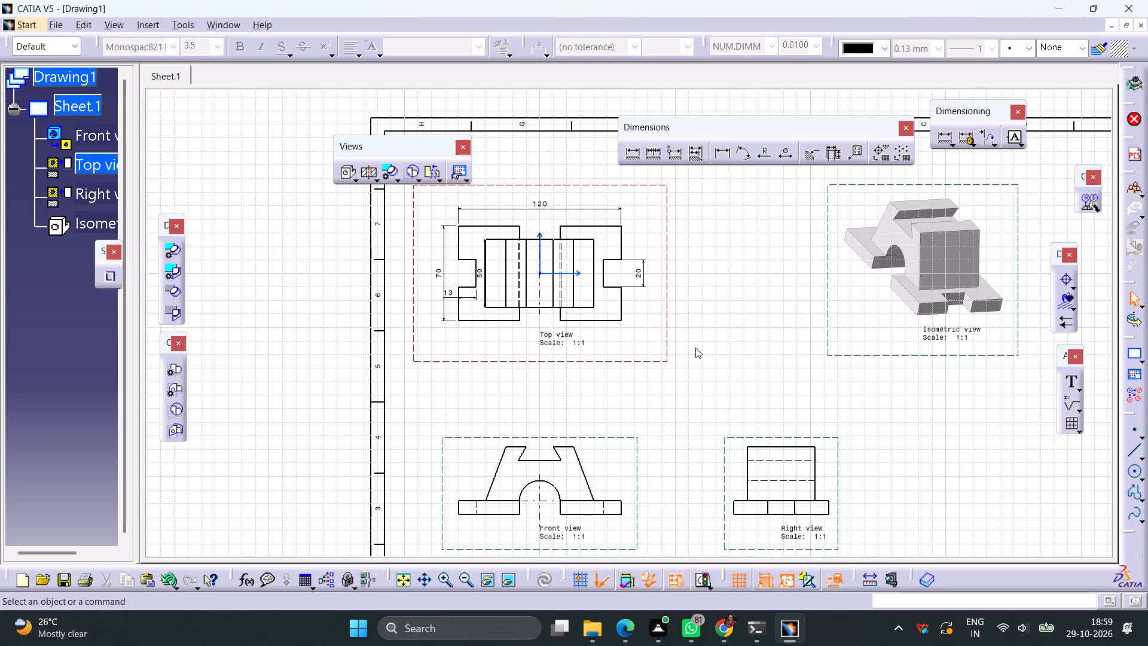
ctrl+middle_drag(700, 354, 700, 365)
middle_drag(691, 388, 677, 310)
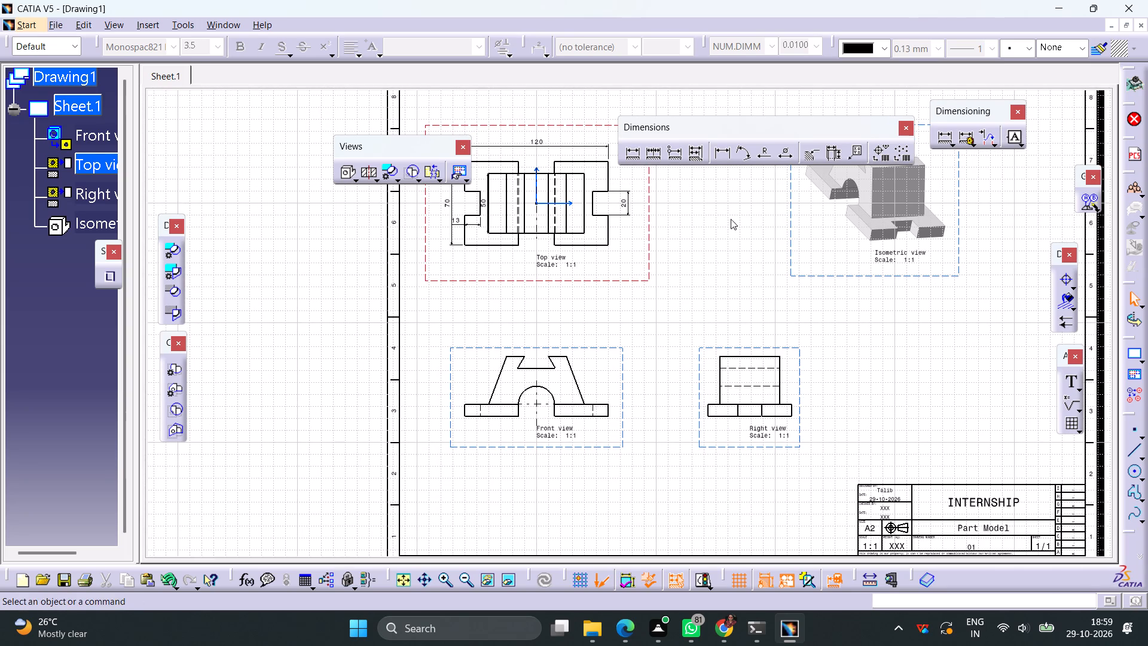
click(743, 157)
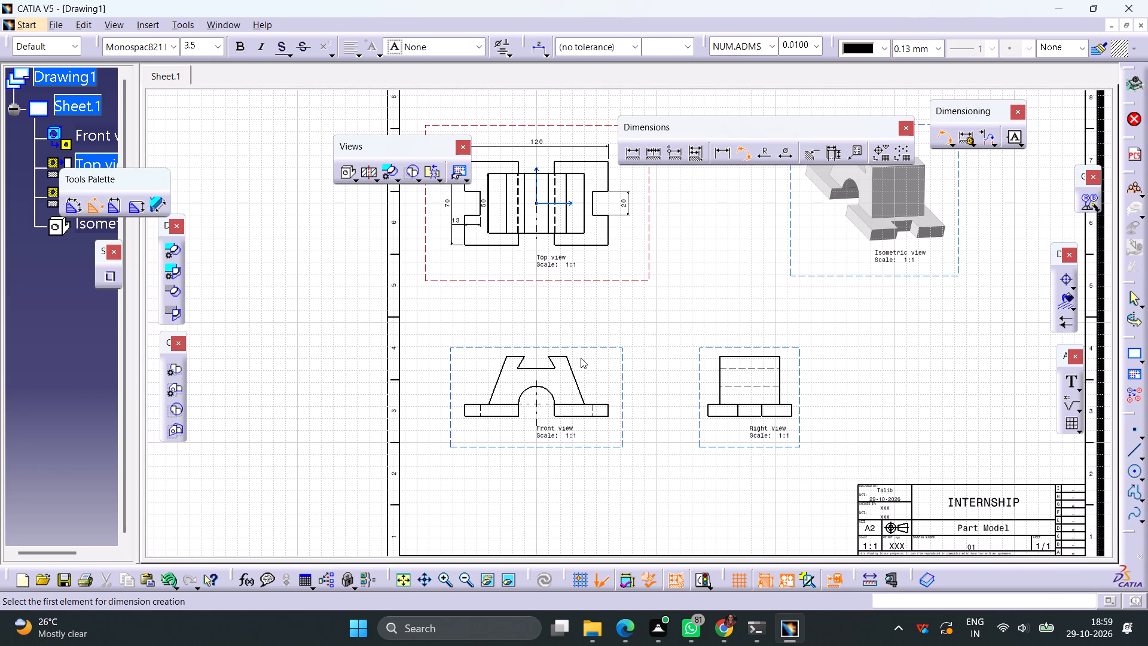
ctrl+middle_drag(581, 361, 583, 282)
middle_drag(488, 346, 614, 188)
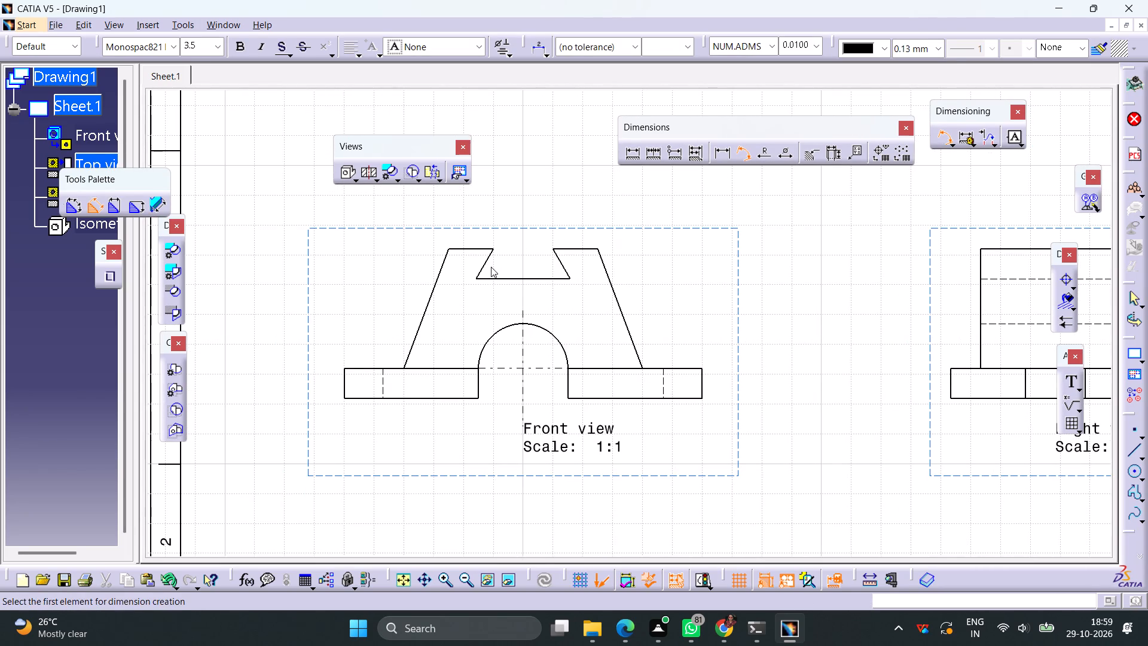
click(485, 266)
click(509, 281)
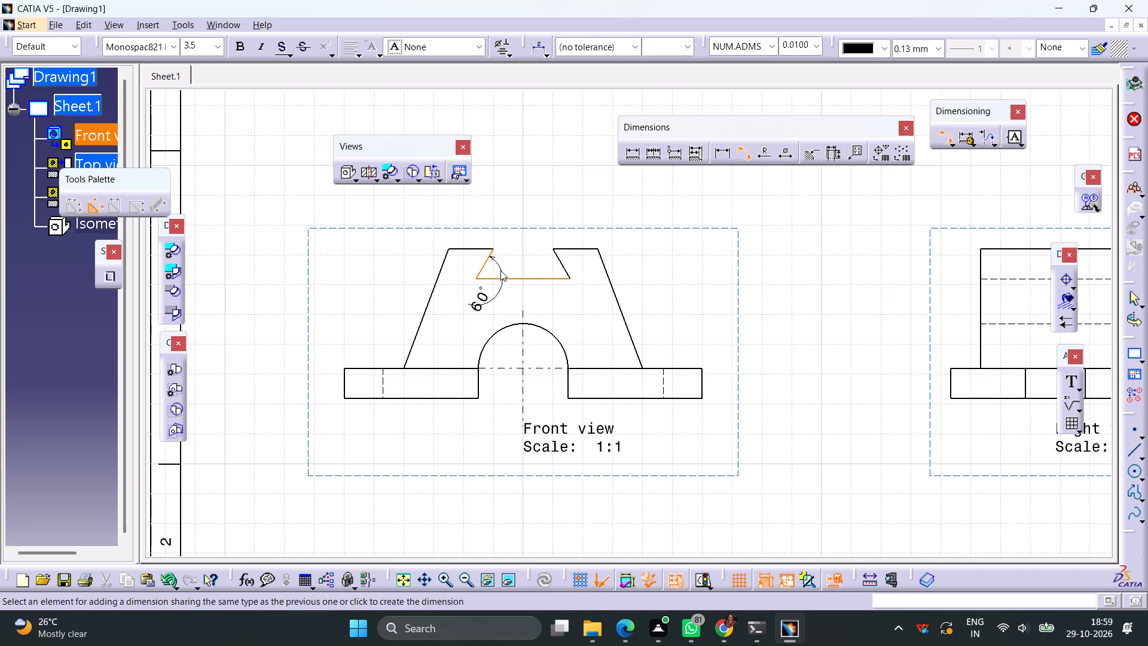
click(506, 266)
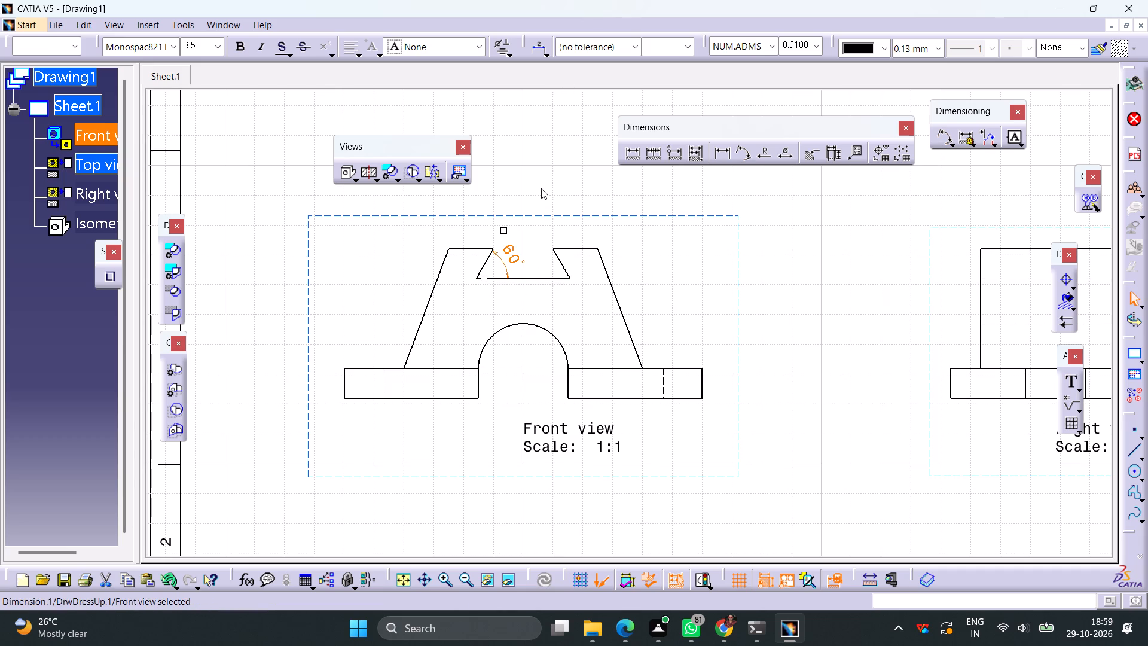
click(541, 188)
Dimension the width of the dovetail groove's floor in the front view, placing it just below the floor line.
ctrl+middle_drag(550, 181, 550, 221)
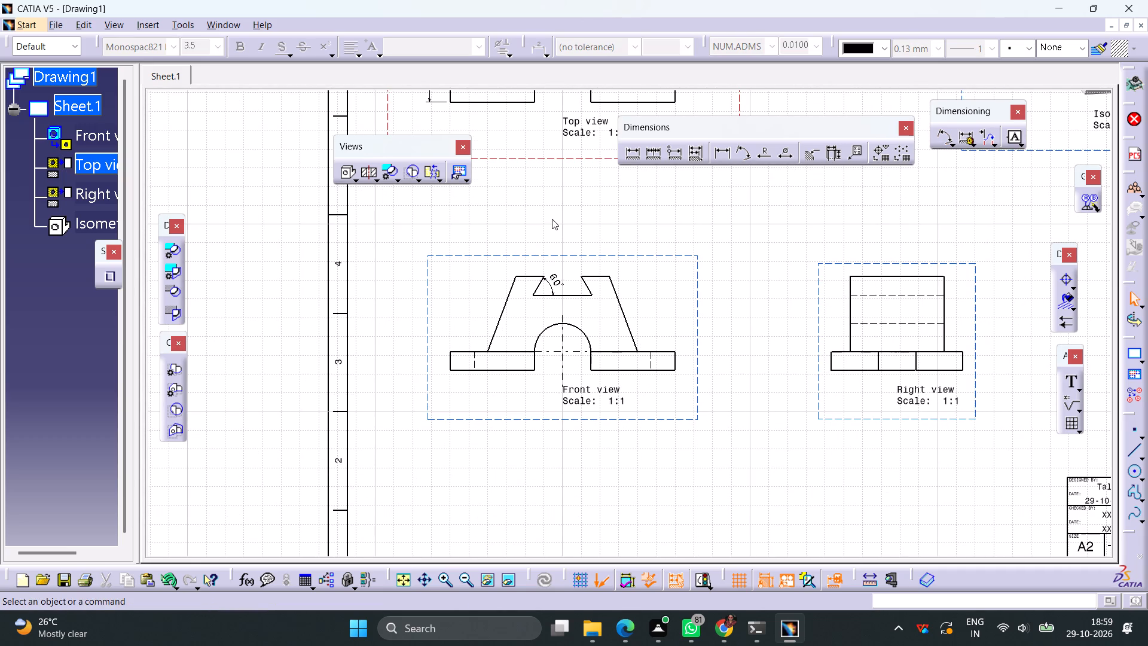
click(627, 157)
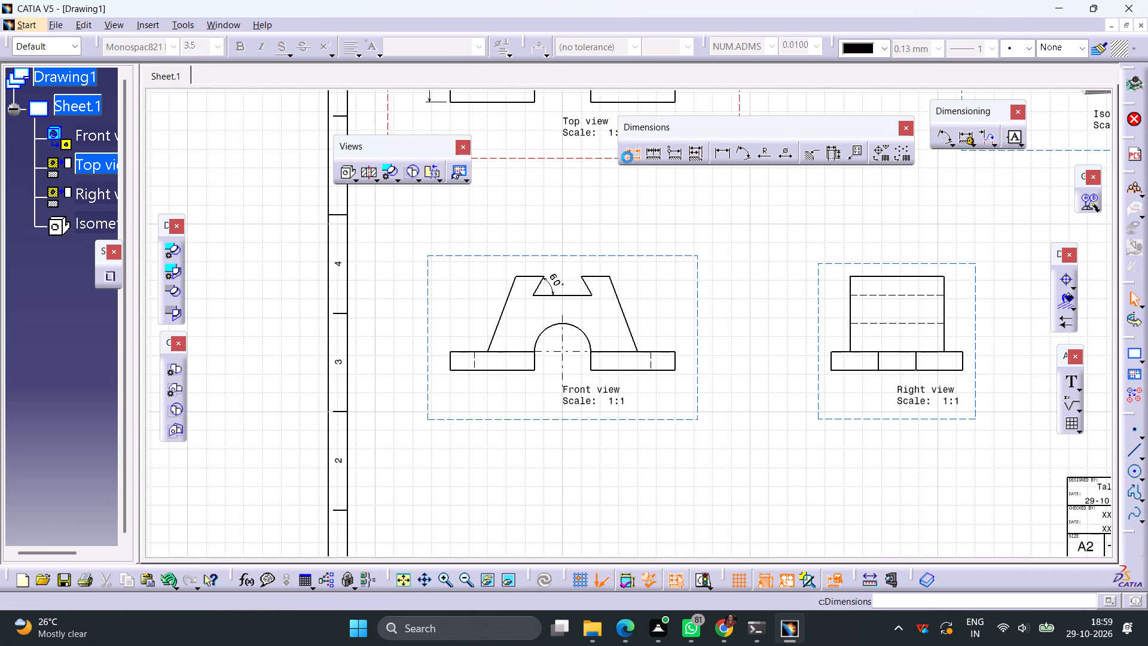
click(570, 295)
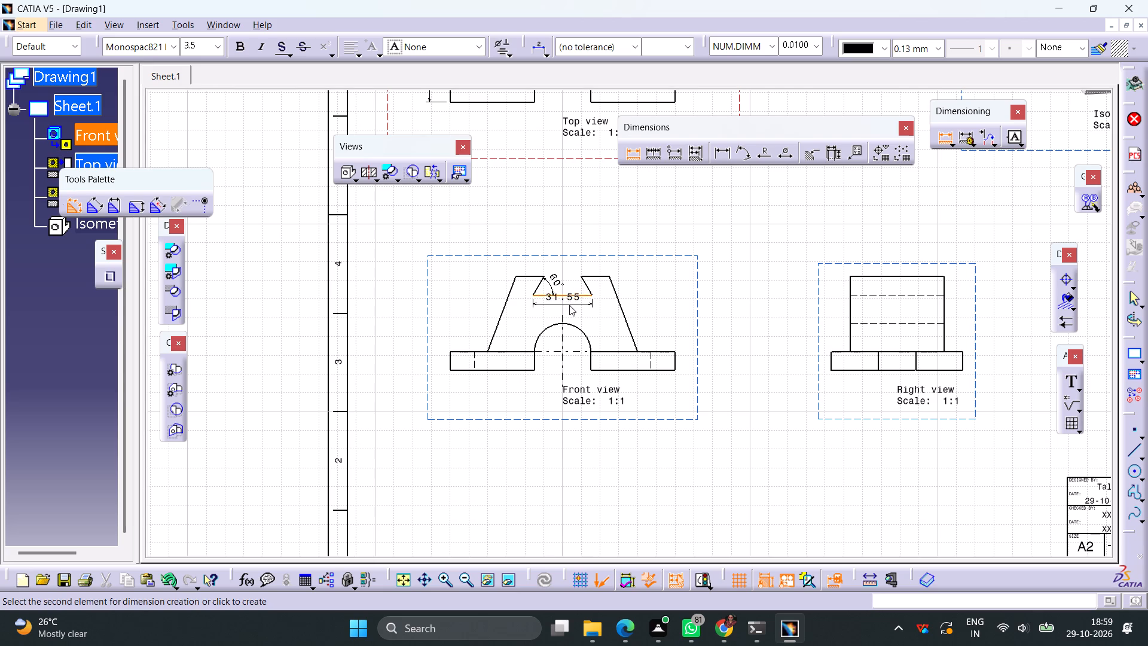
click(572, 313)
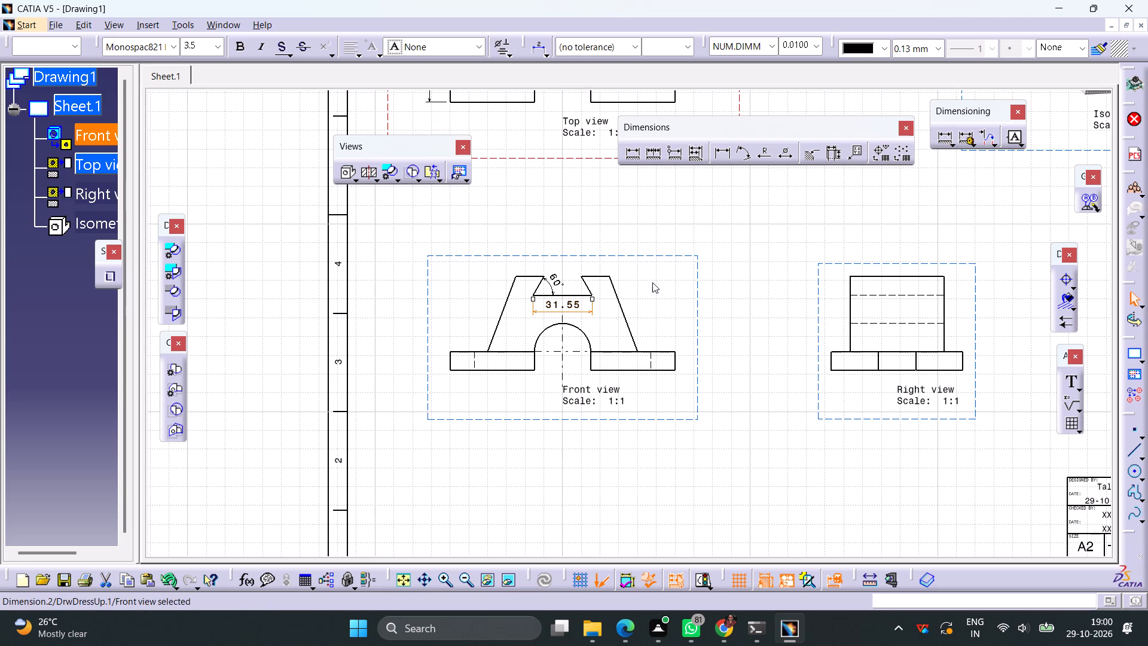
Dimension the dovetail's top opening between the block's two upper edges in the front view, placing it above the block.
click(715, 154)
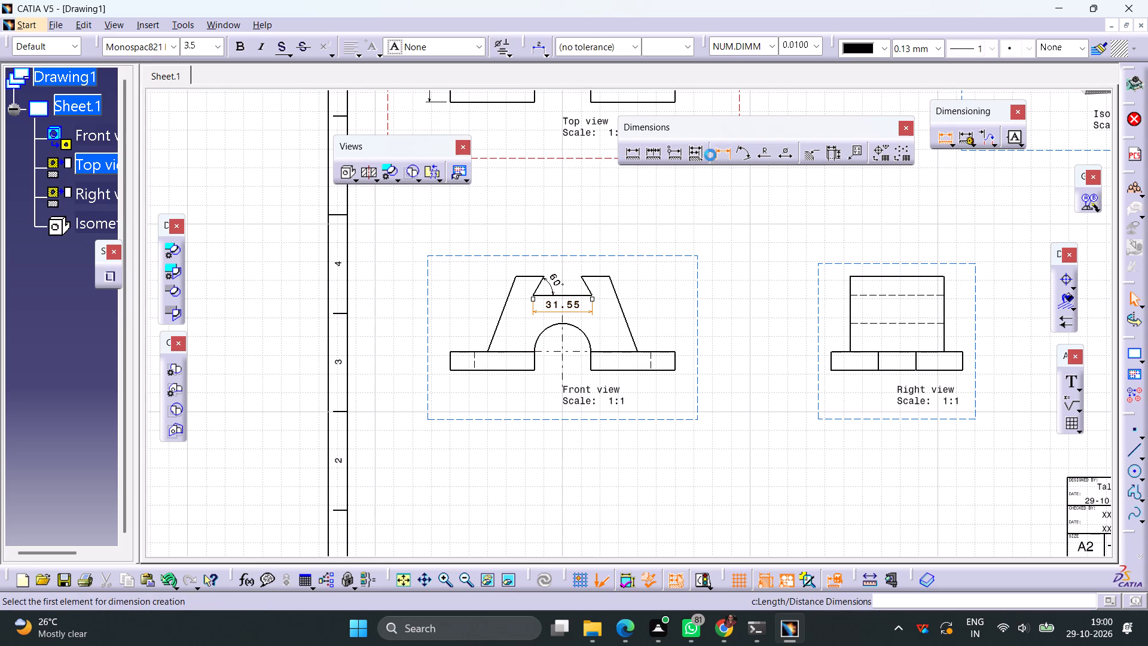
click(599, 276)
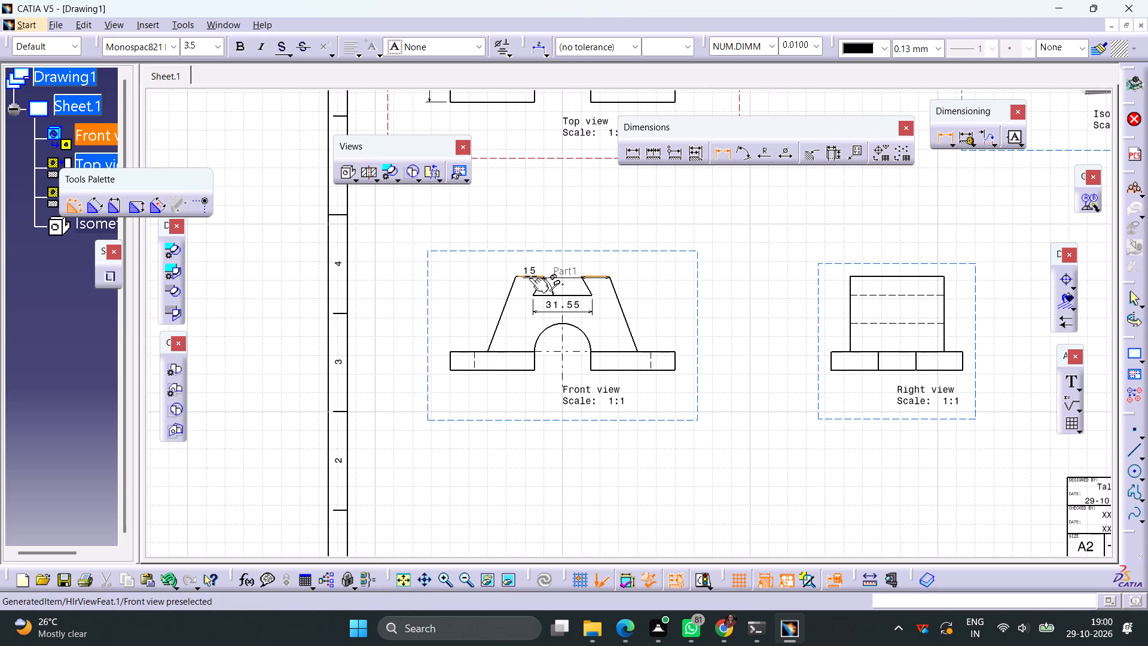
click(529, 278)
click(561, 261)
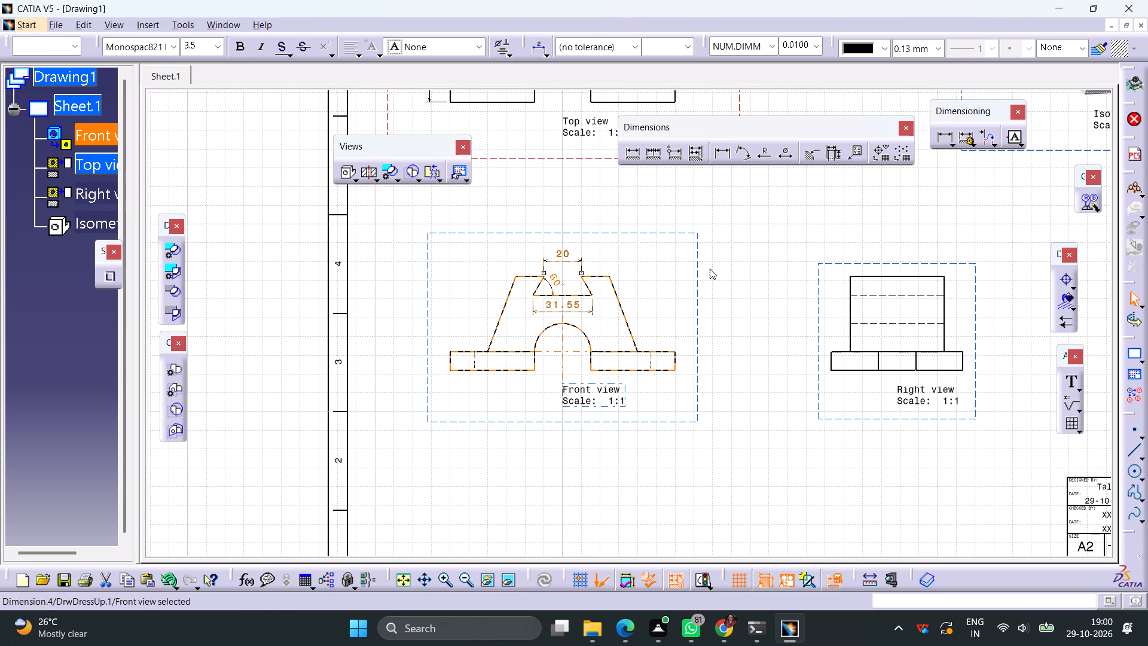
click(710, 269)
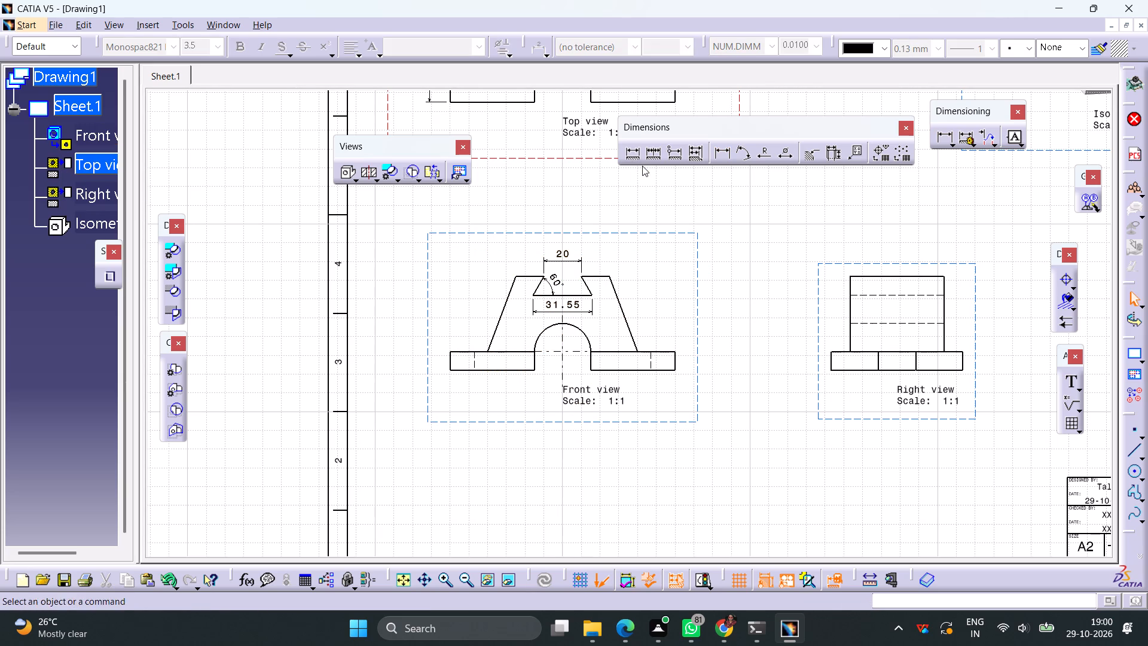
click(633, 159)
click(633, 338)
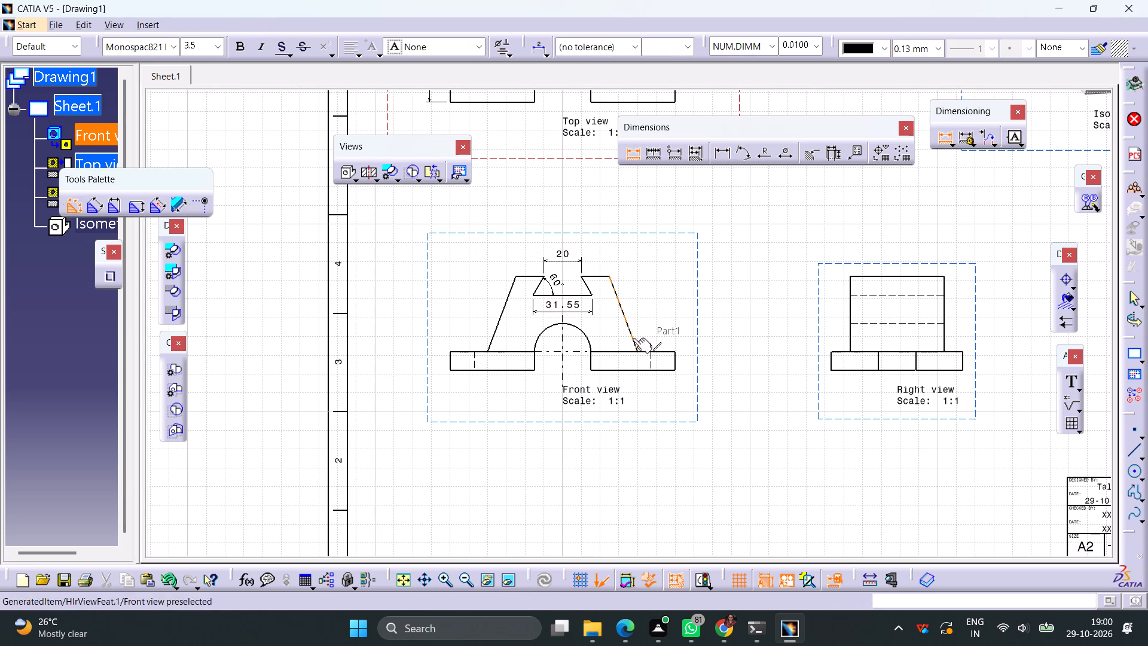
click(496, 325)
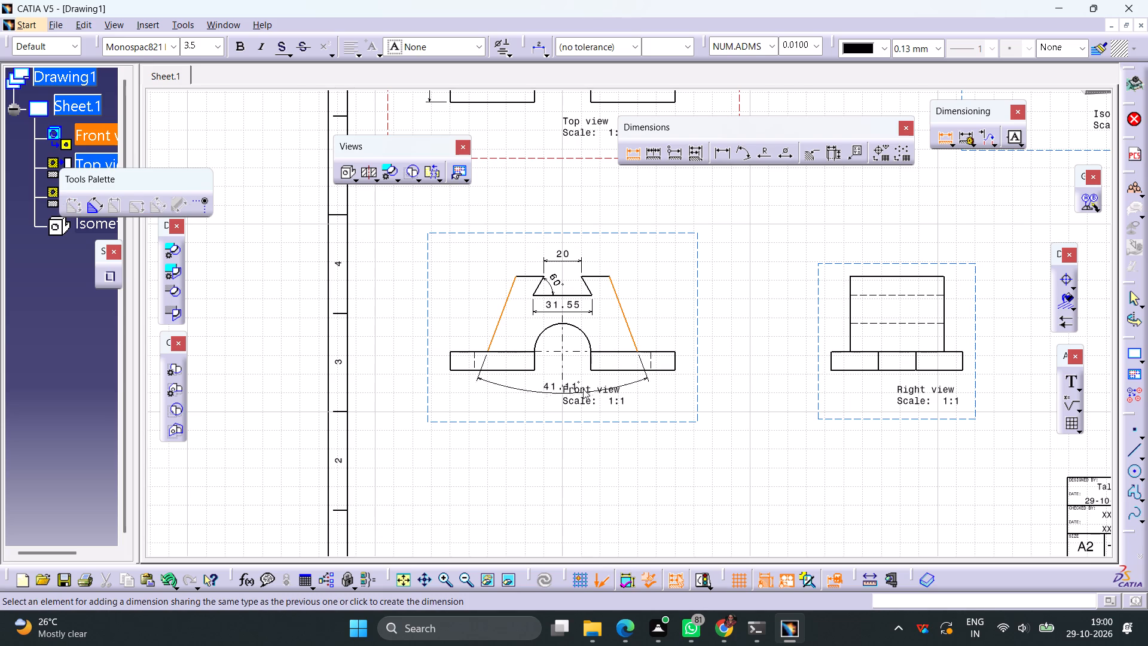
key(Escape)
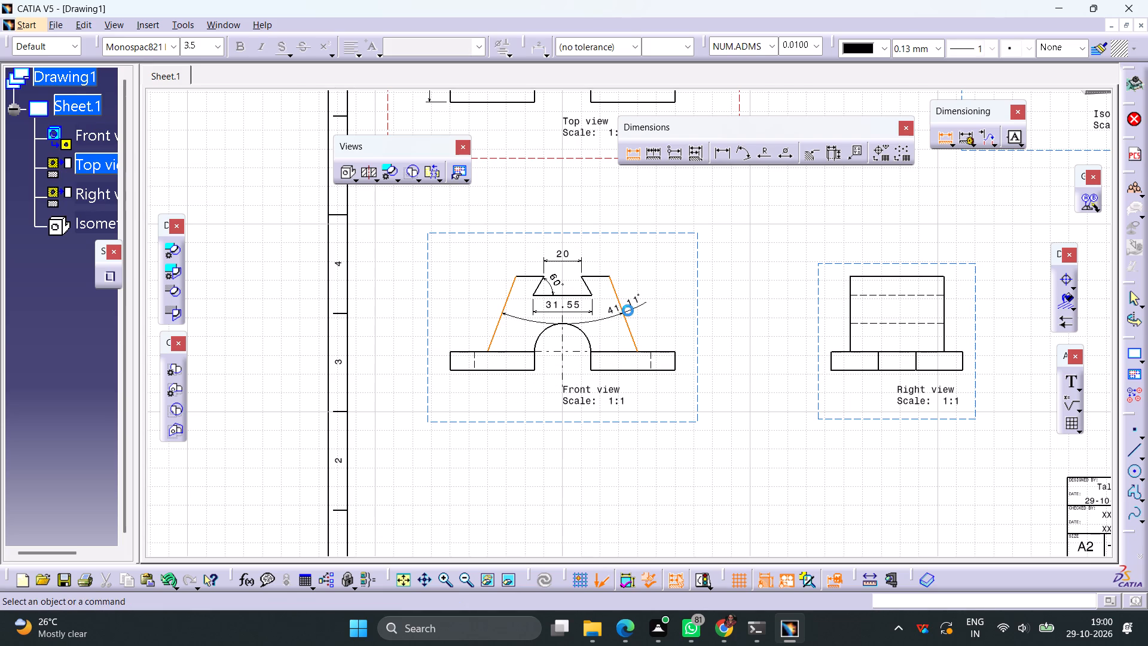
Dimension the base plate's thickness in the front view, placing it just outside the plate's left end.
click(628, 159)
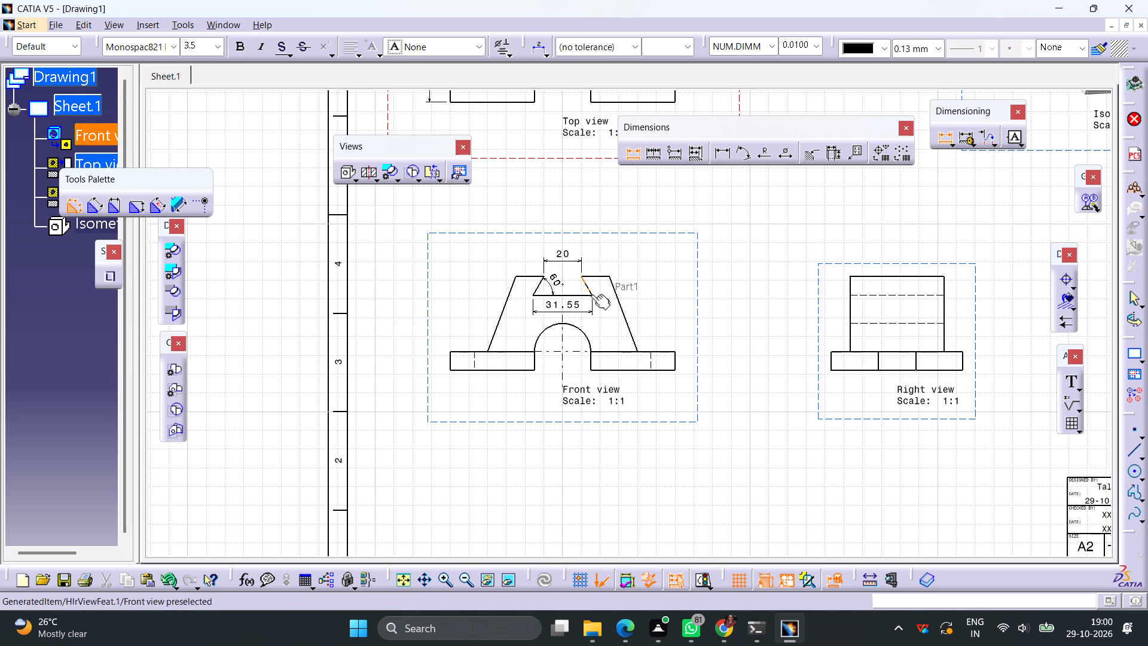
click(460, 352)
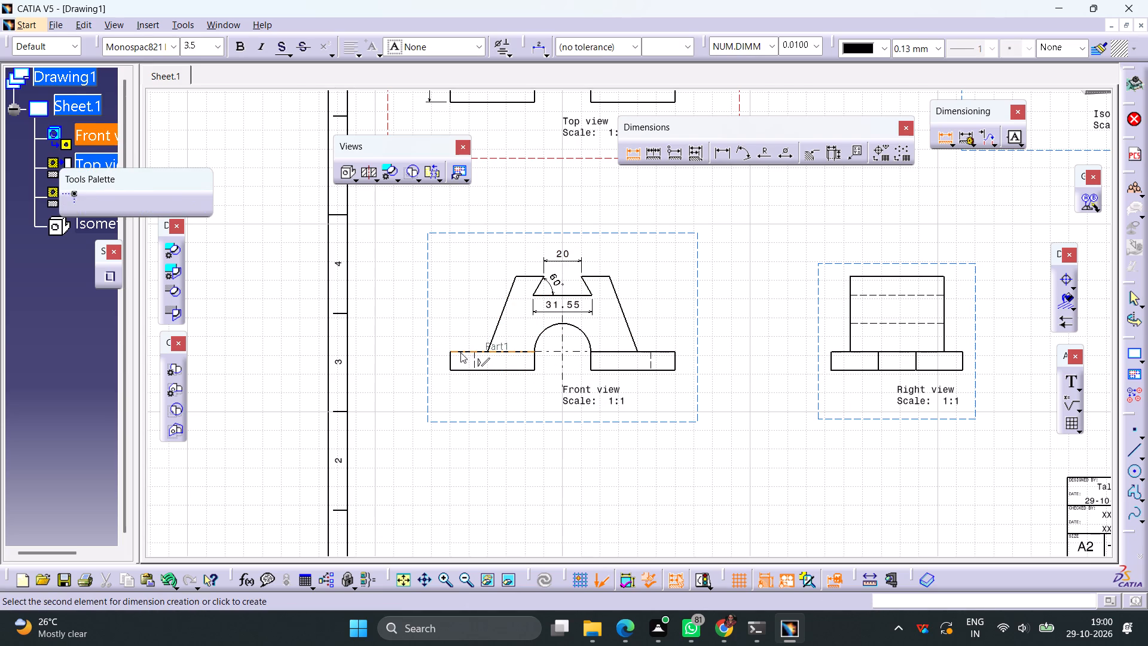
click(468, 368)
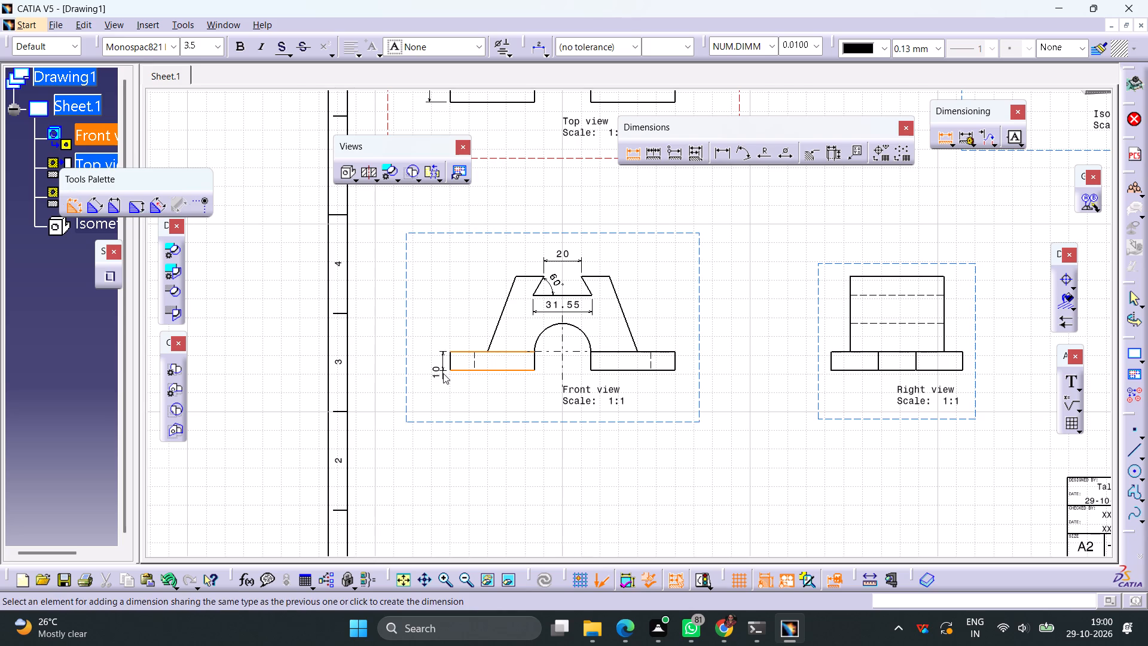
click(441, 376)
click(521, 398)
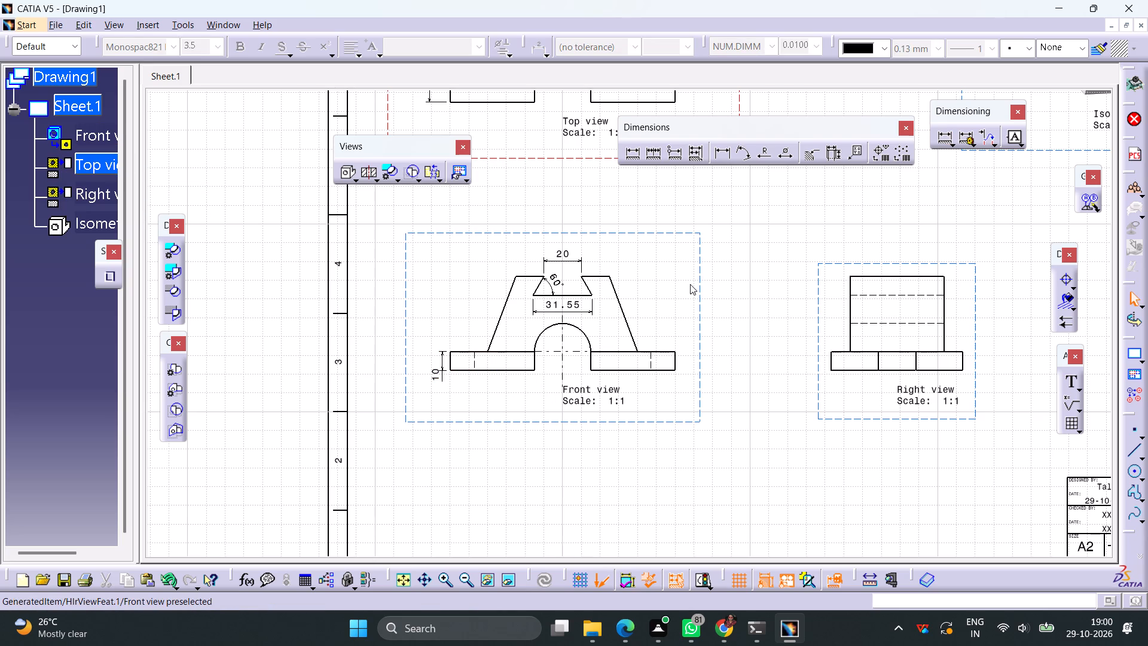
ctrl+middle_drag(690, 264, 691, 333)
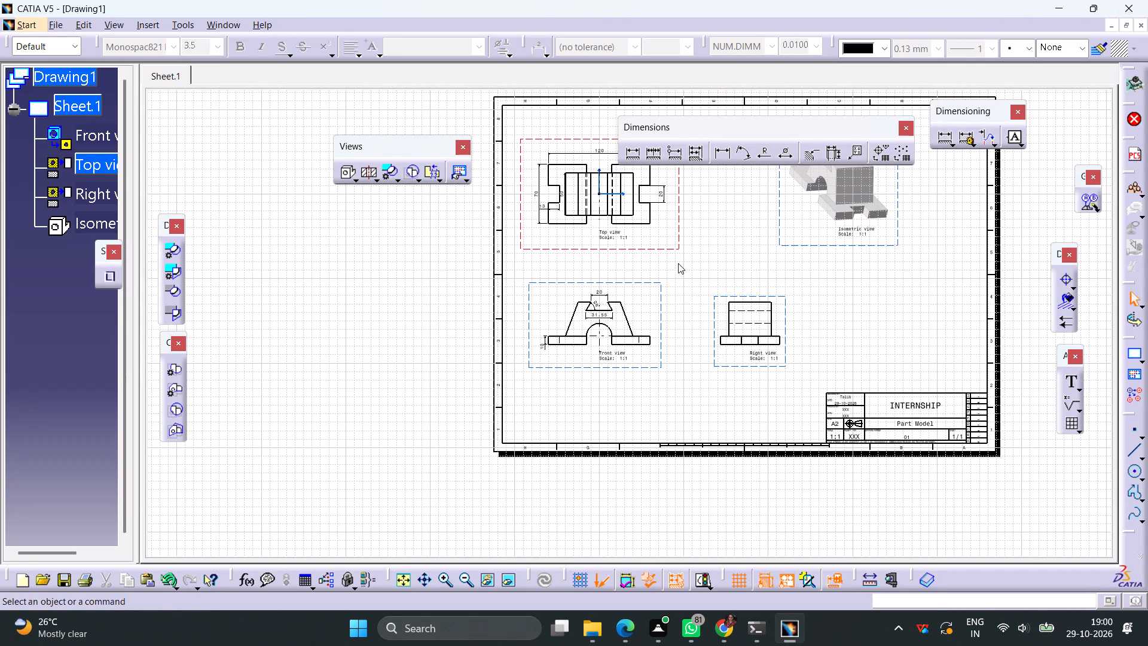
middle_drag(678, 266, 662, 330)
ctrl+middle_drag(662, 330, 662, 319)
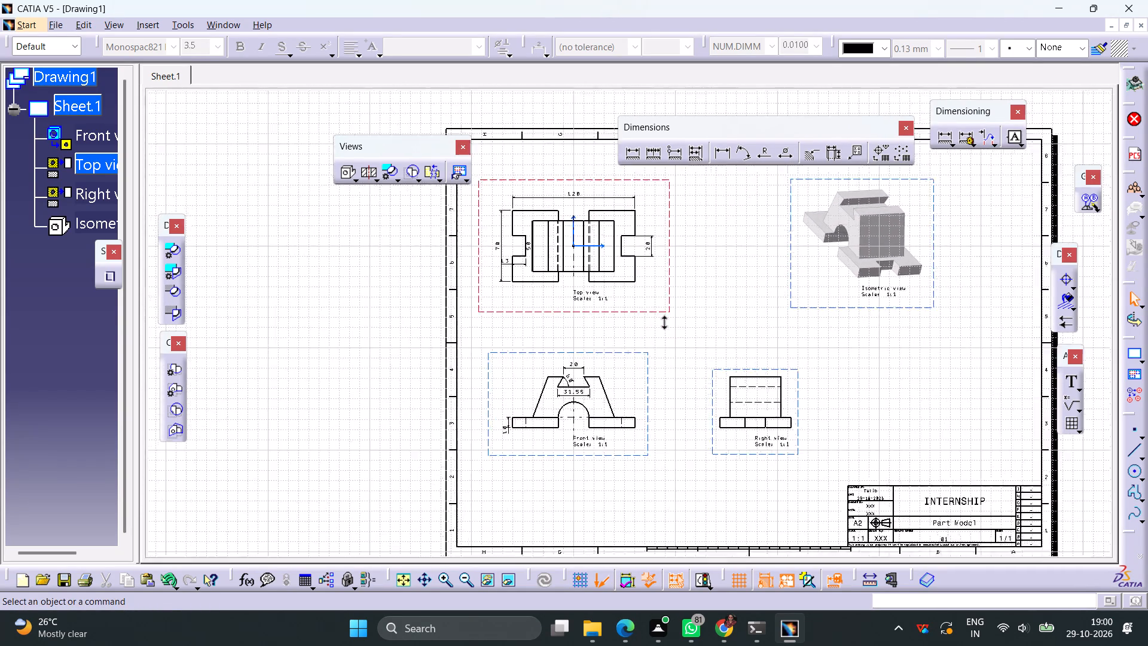
Save the drawing as Drawing1 in CATDrawing format in the internship folder, replacing any existing file of that name.
ctrl+middle_drag(662, 319, 662, 340)
click(59, 22)
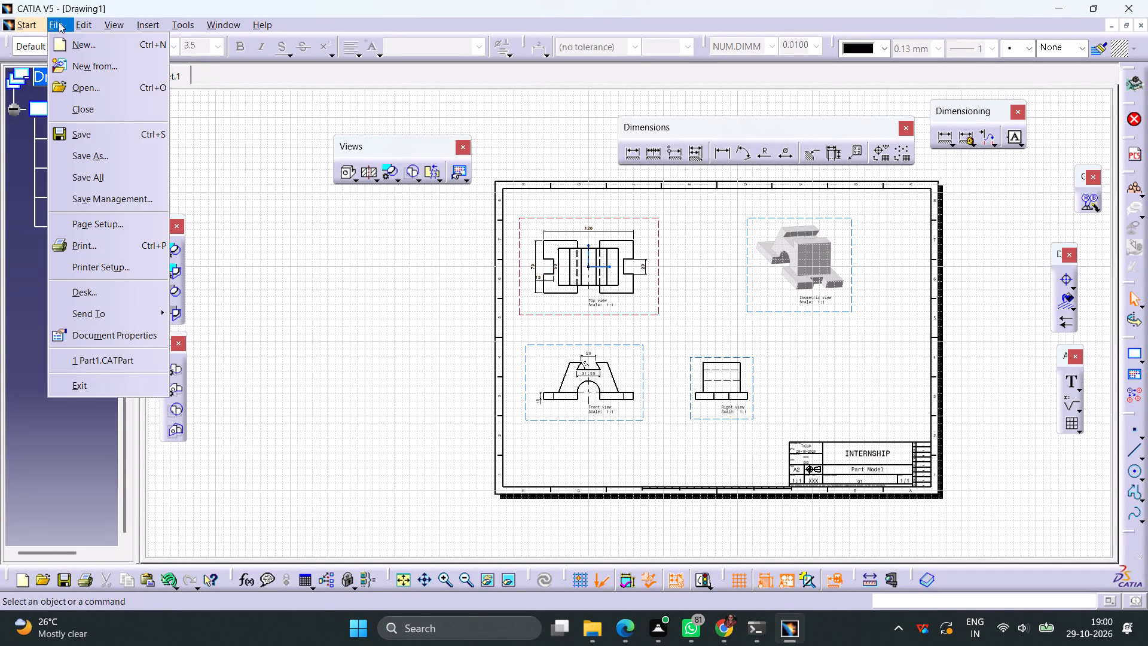
click(94, 160)
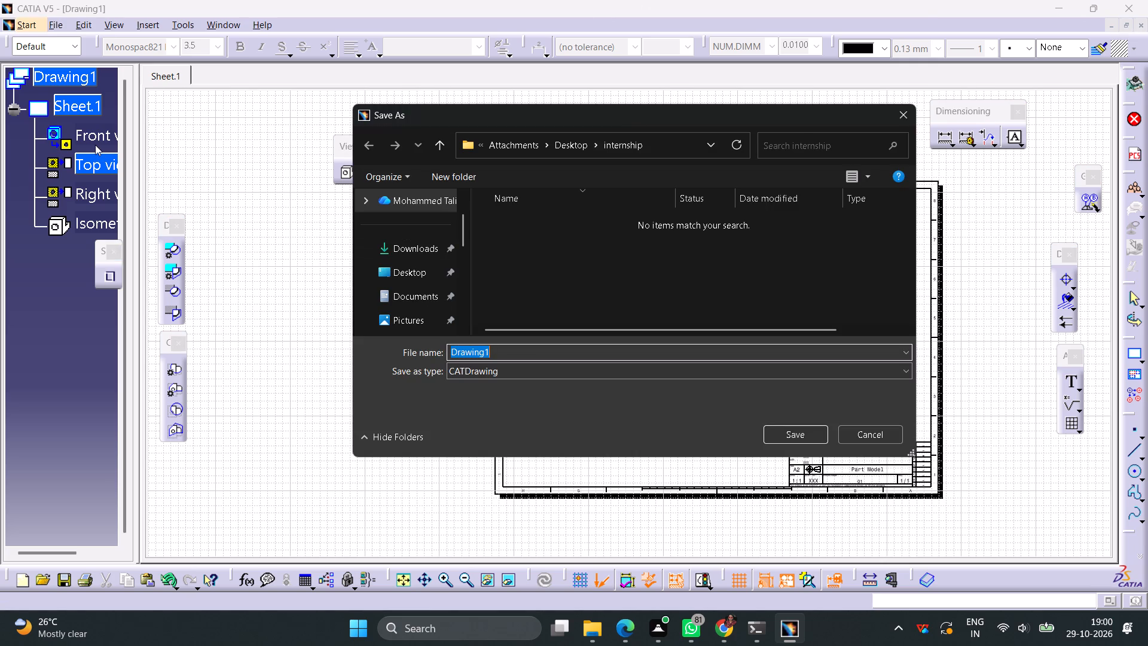
click(794, 437)
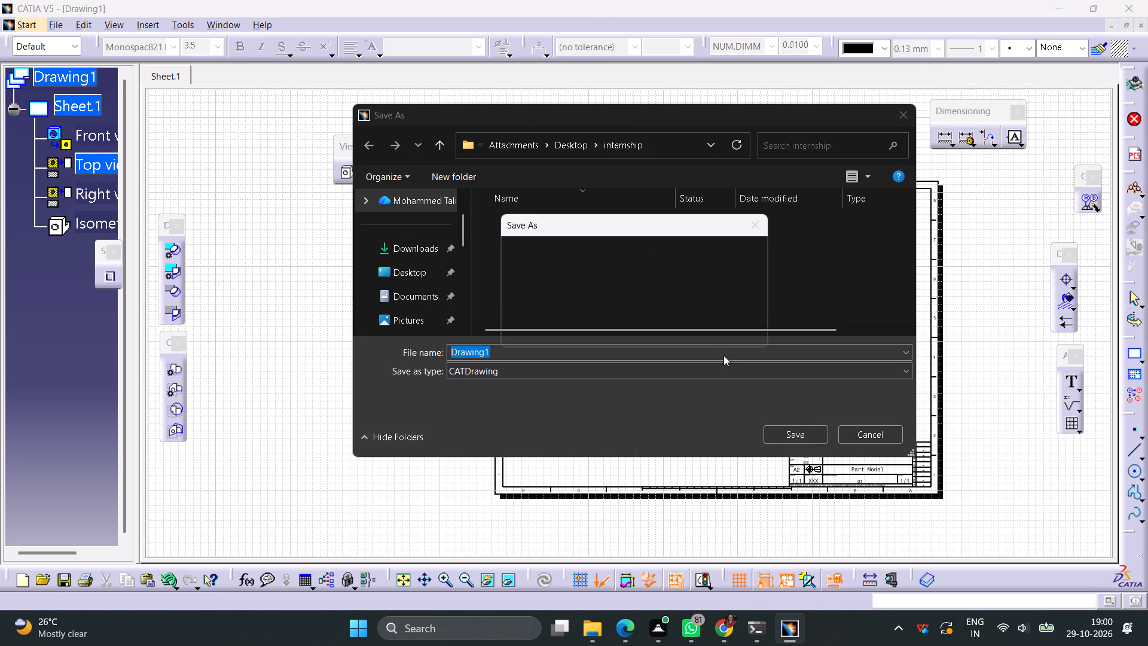
click(674, 331)
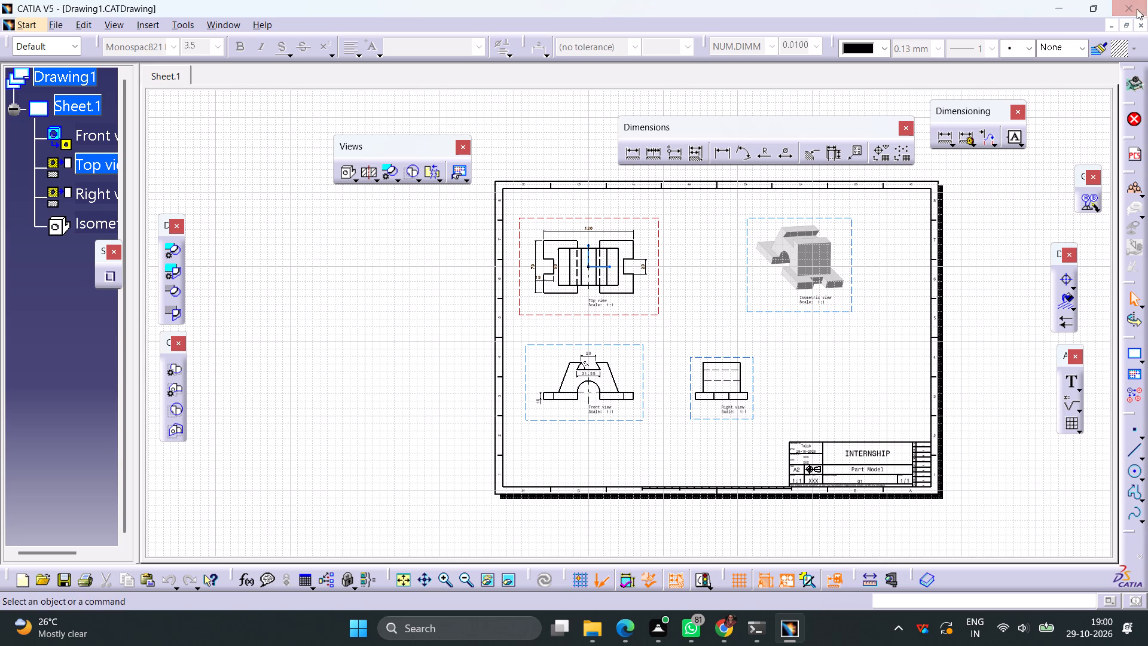
Close the drawing and Part1 documents, discarding the unsaved changes to Part1.
click(1140, 23)
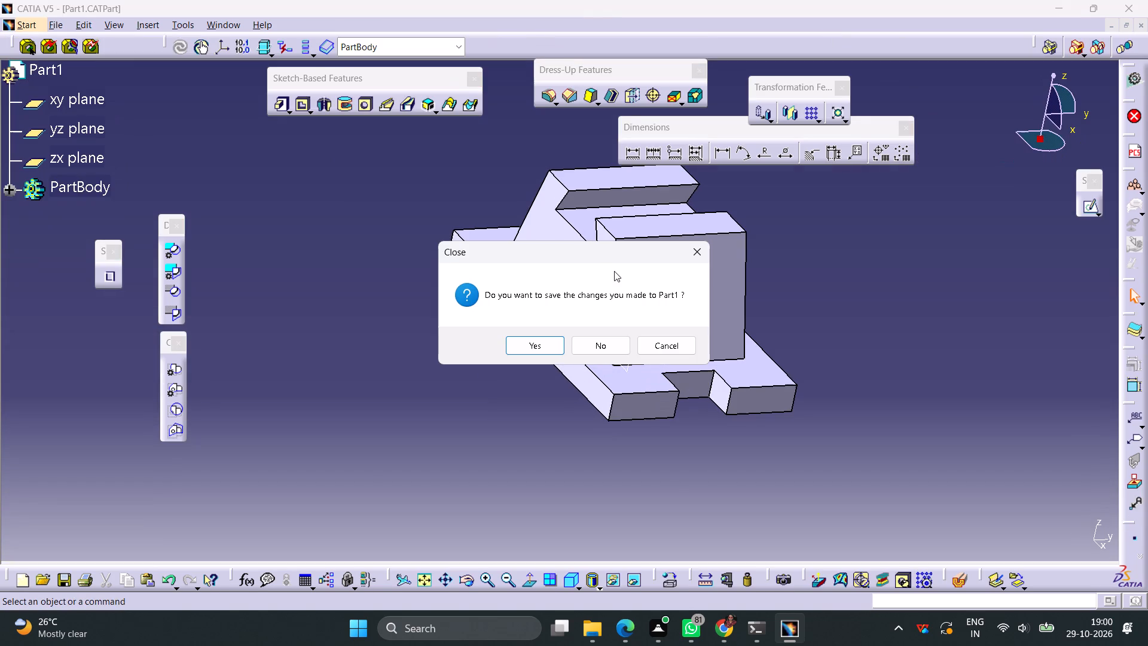
drag(603, 344, 608, 348)
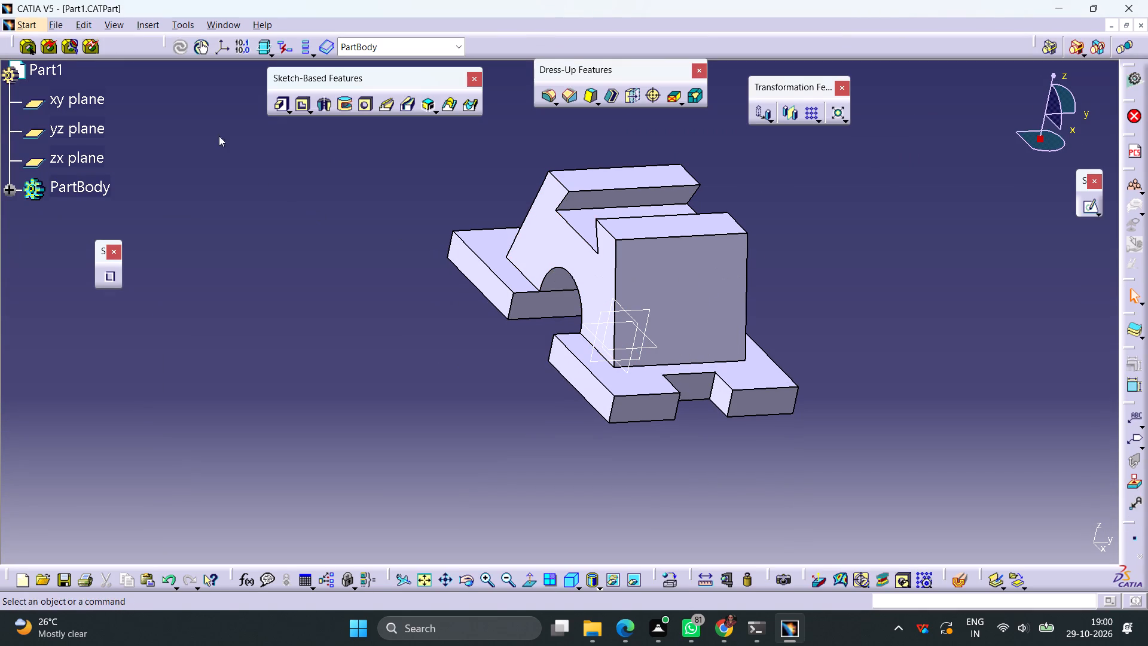
click(1137, 24)
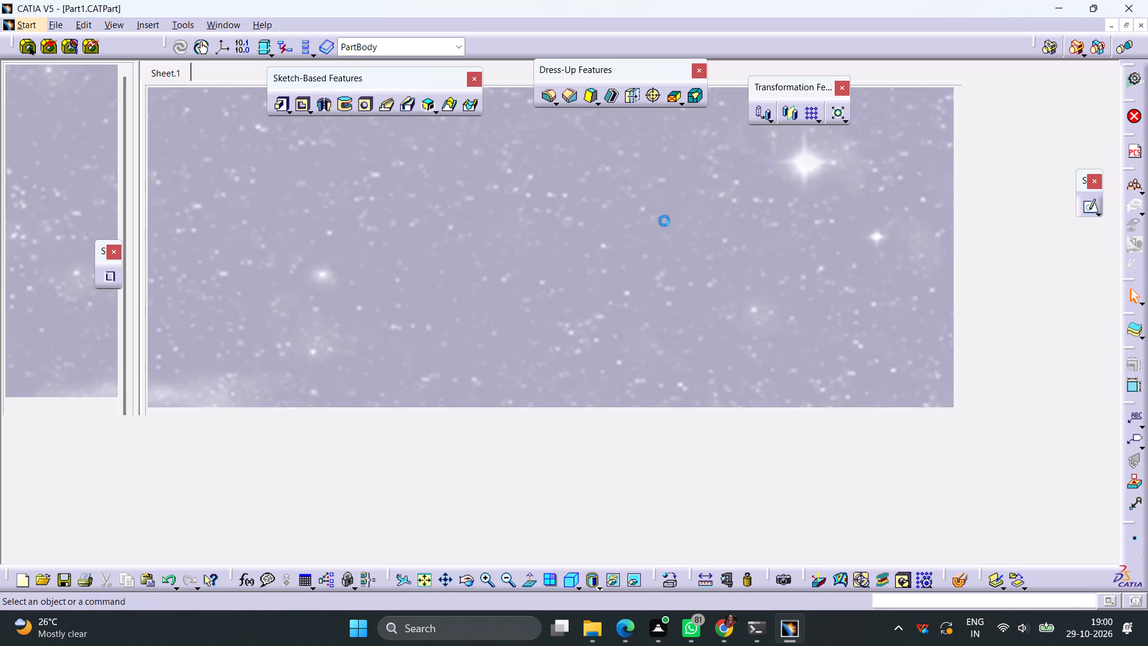